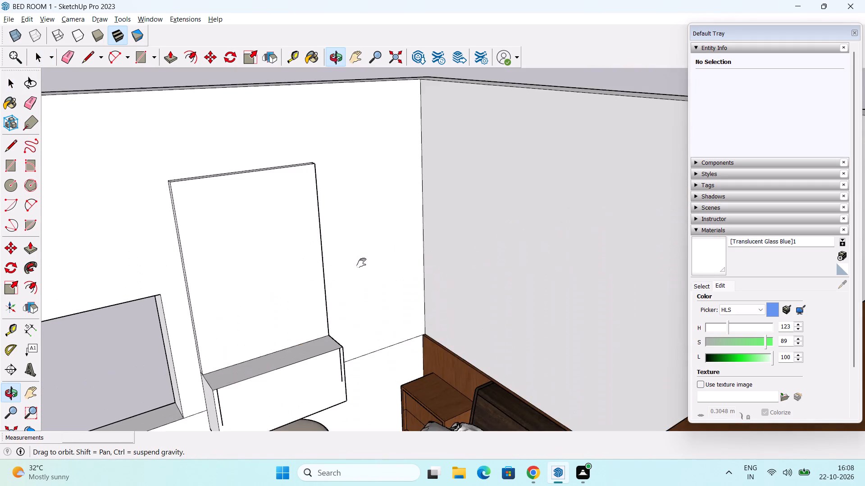
# Offset the outline of the tall panel's front face above the wall-mounted dressing unit inward by 6".
pyautogui.keyDown('shift'); pyautogui.moveTo(361, 263); pyautogui.dragTo(362, 263, button='middle'); pyautogui.keyUp('shift')
pyautogui.keyDown('shift'); pyautogui.moveTo(339, 282); pyautogui.dragTo(391, 254, button='middle'); pyautogui.keyUp('shift')
pyautogui.scroll(1, 374, 263)
pyautogui.moveTo(392, 272); pyautogui.dragTo(353, 270, button='middle')
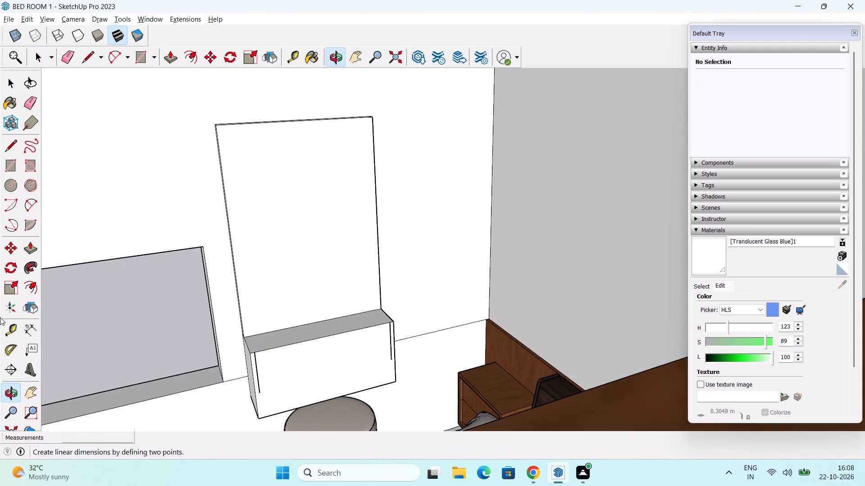
pyautogui.click(32, 286)
pyautogui.scroll(3, 305, 237)
pyautogui.click(233, 235)
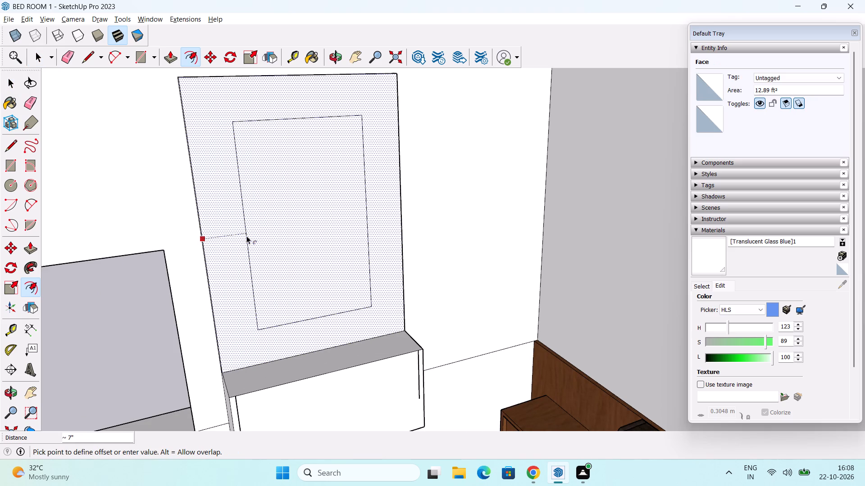
pyautogui.press('6')
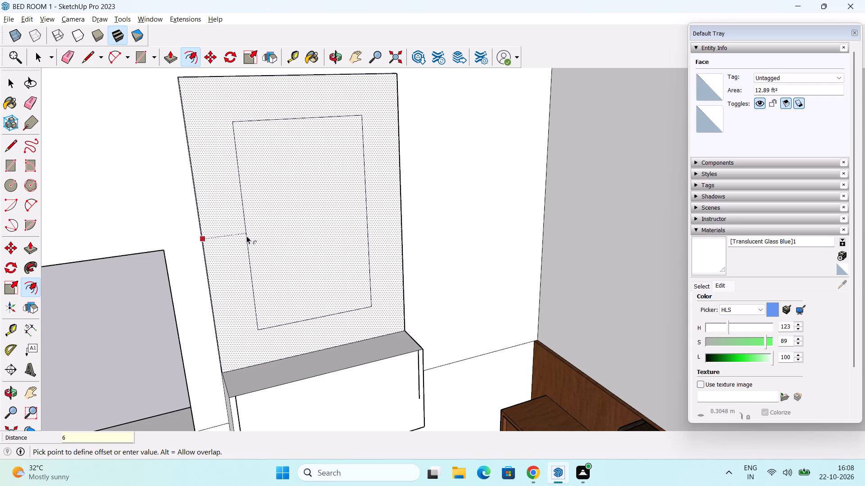
pyautogui.hotkey('shift', '"')
pyautogui.press('Return')
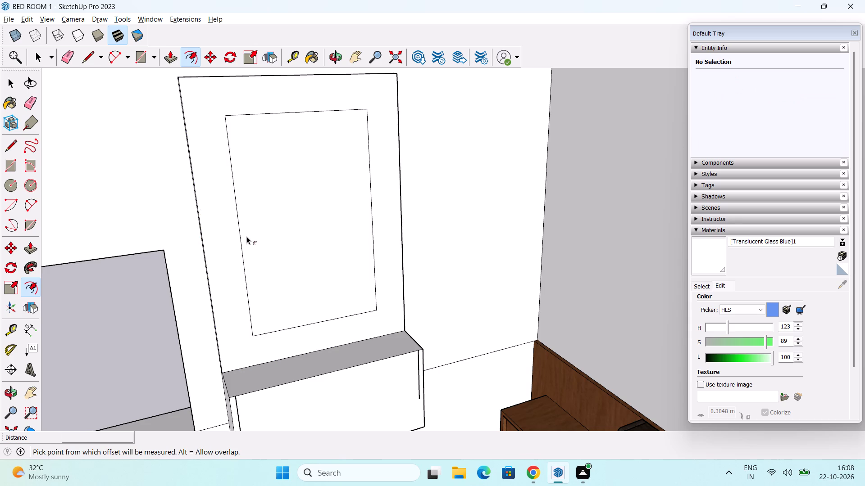
pyautogui.press('space')
# Draw tangent arcs across the offset rectangle's two upper corners, the upper-left one with a radius of about 6 1/8".
pyautogui.moveTo(255, 237); pyautogui.dragTo(194, 242, button='middle')
pyautogui.scroll(2, 248, 205)
pyautogui.click(141, 320)
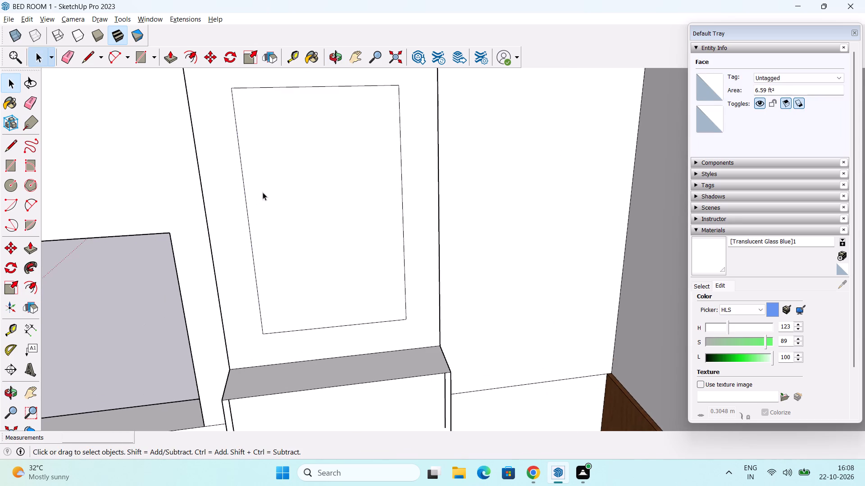
pyautogui.moveTo(287, 181); pyautogui.dragTo(253, 319, button='middle')
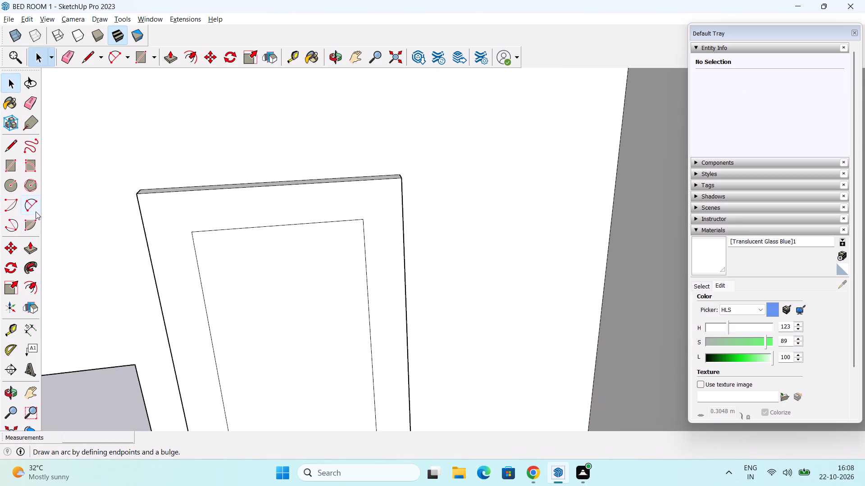
pyautogui.click(32, 205)
pyautogui.moveTo(129, 279); pyautogui.dragTo(173, 240, button='middle')
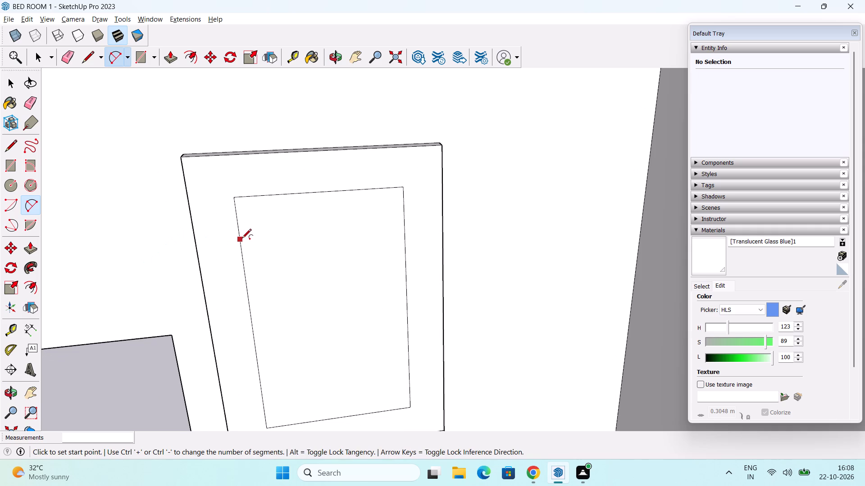
pyautogui.click(242, 238)
pyautogui.click(275, 195)
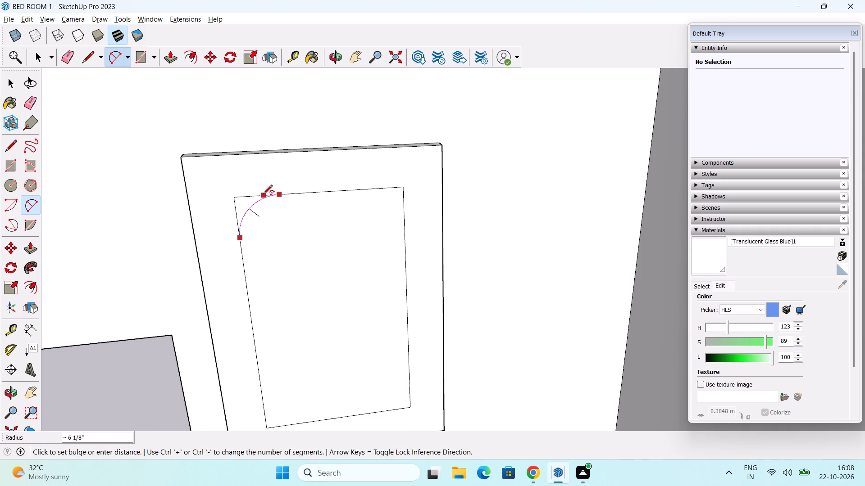
pyautogui.click(262, 195)
pyautogui.moveTo(352, 267); pyautogui.dragTo(302, 242, button='middle')
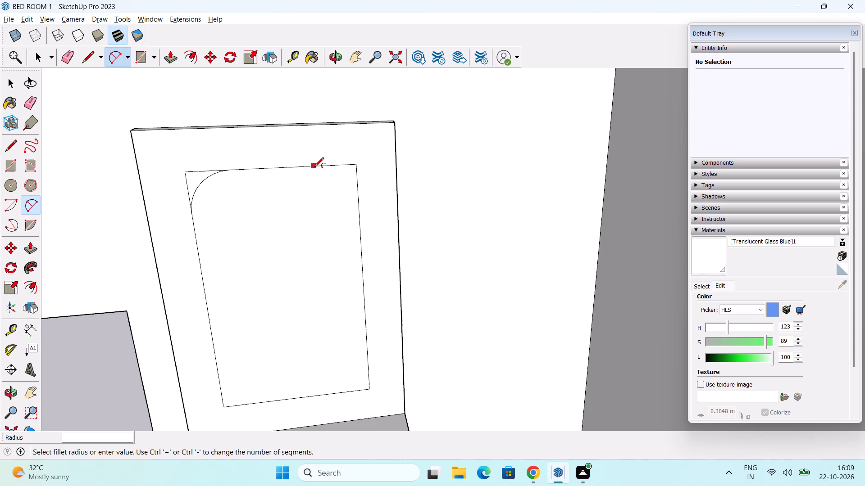
pyautogui.click(311, 167)
pyautogui.click(358, 207)
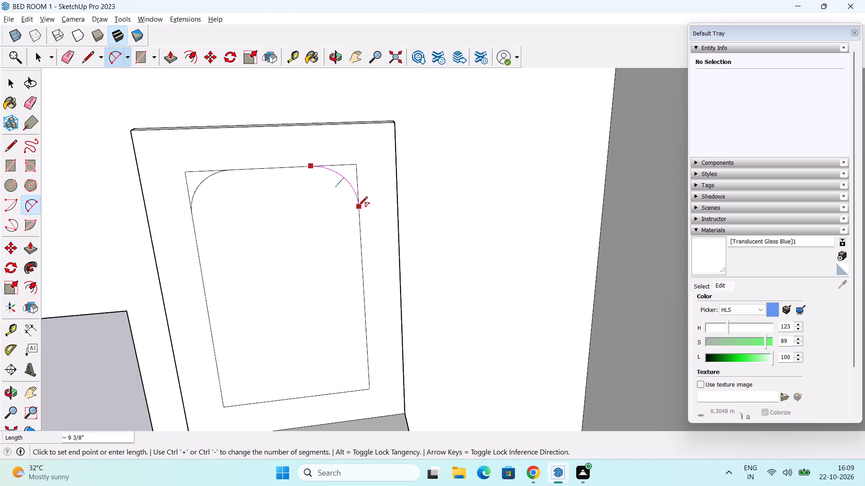
pyautogui.click(358, 207)
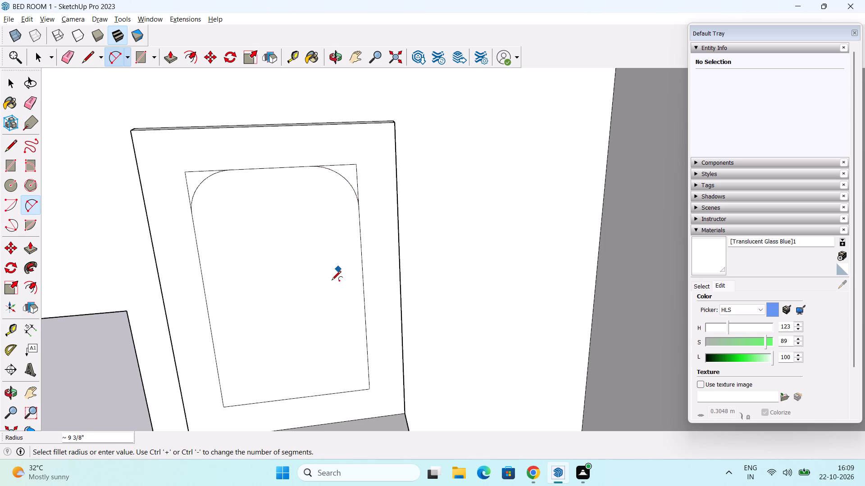
# Draw a tangent arc with a radius of about 7" across the offset rectangle's lower-left corner.
pyautogui.moveTo(296, 351); pyautogui.dragTo(323, 269, button='middle')
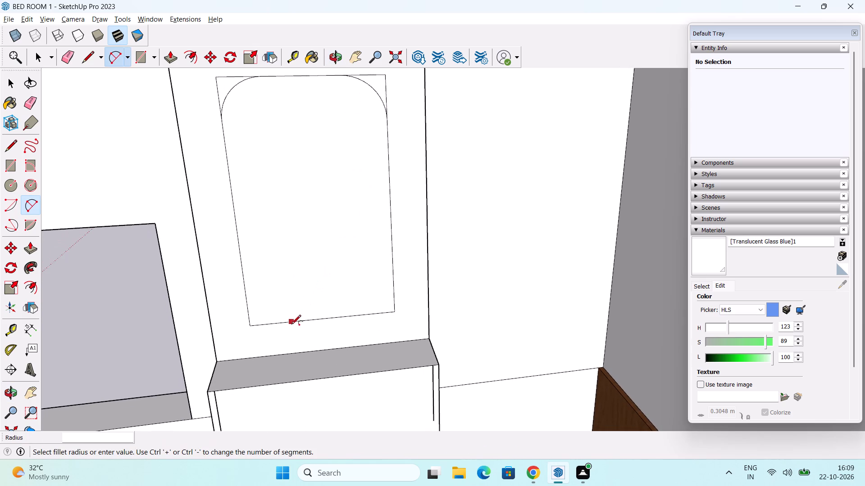
pyautogui.click(245, 287)
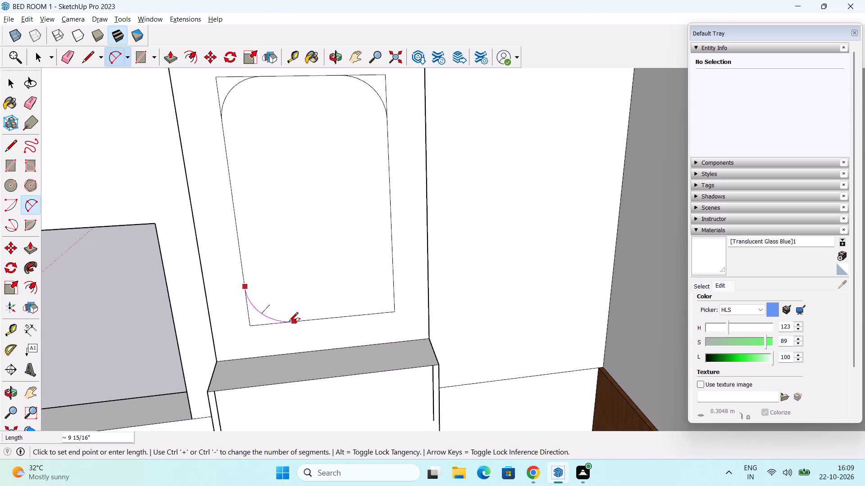
pyautogui.click(289, 322)
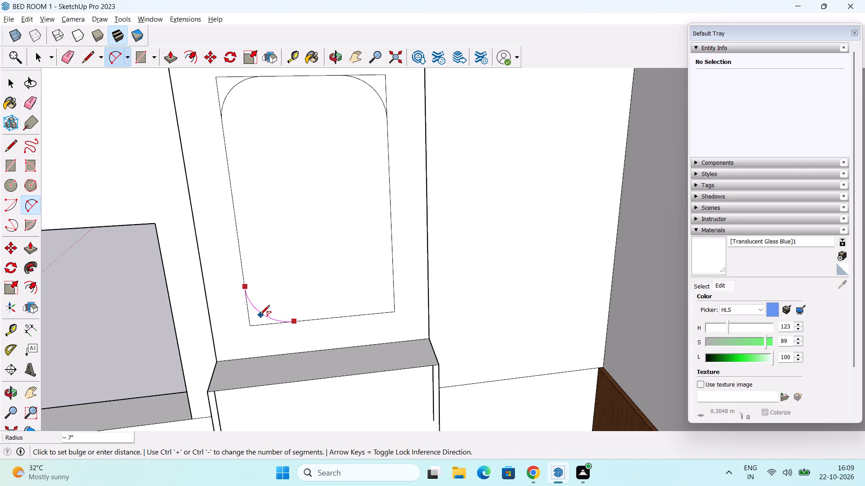
pyautogui.click(260, 315)
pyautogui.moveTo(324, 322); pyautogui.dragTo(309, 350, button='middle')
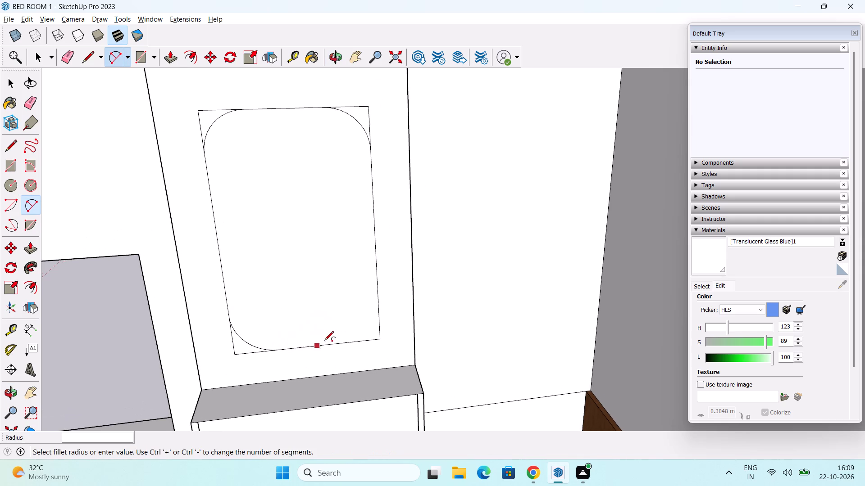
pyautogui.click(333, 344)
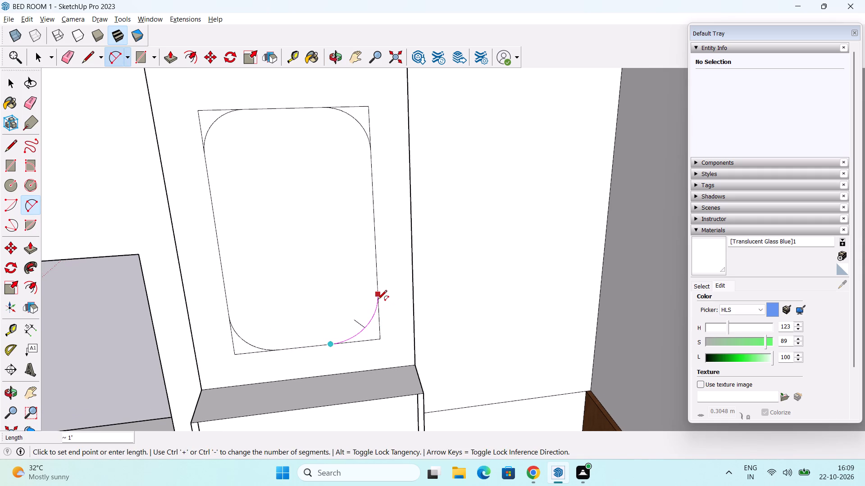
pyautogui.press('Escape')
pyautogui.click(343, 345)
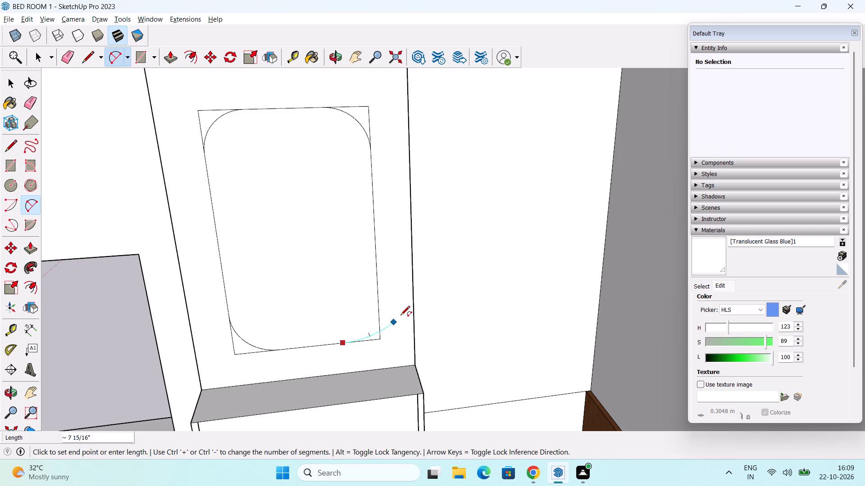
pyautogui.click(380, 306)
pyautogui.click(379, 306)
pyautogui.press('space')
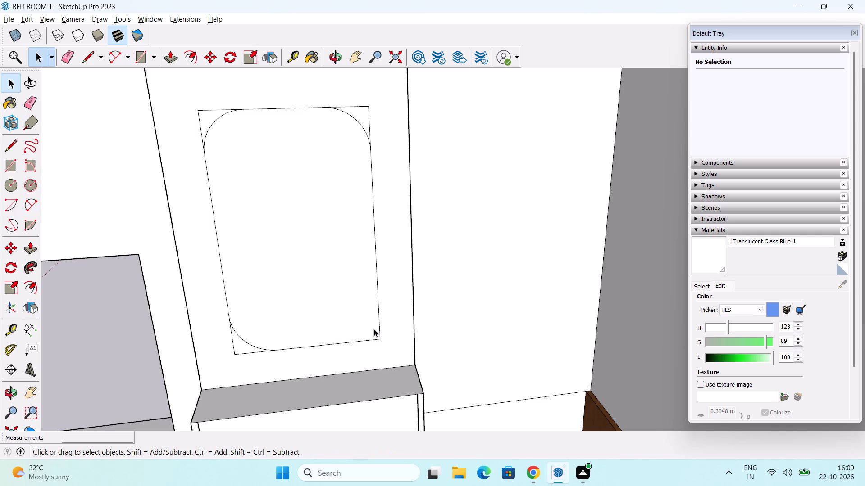
# Draw a tangent arc with a radius of about 6 7/16" across the offset rectangle's lower-right corner.
pyautogui.scroll(-2, 364, 330)
pyautogui.moveTo(371, 319); pyautogui.dragTo(340, 337, button='middle')
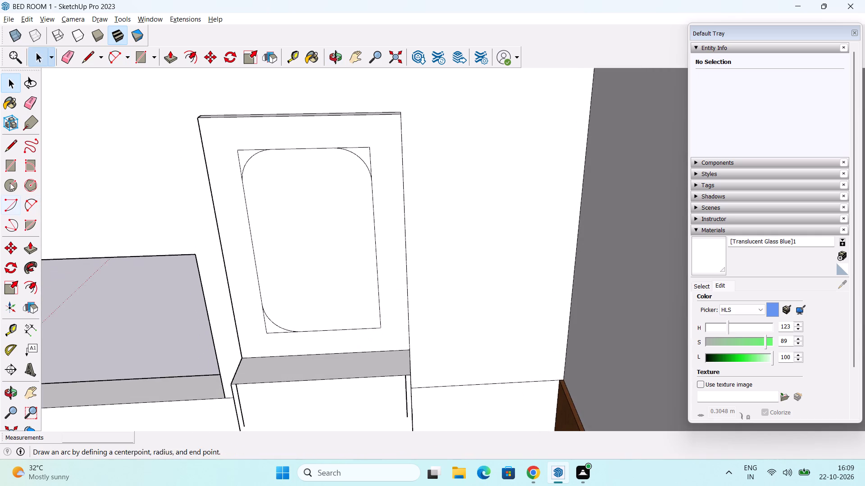
pyautogui.click(32, 208)
pyautogui.scroll(2, 287, 320)
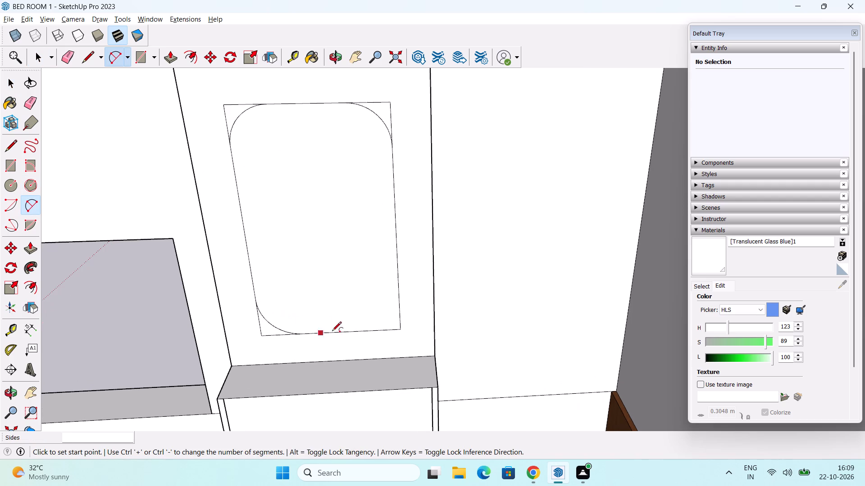
pyautogui.click(364, 332)
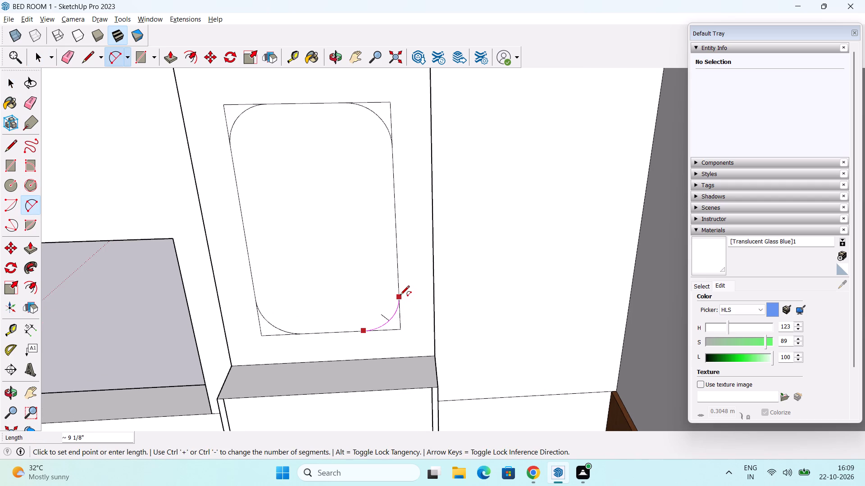
pyautogui.click(400, 296)
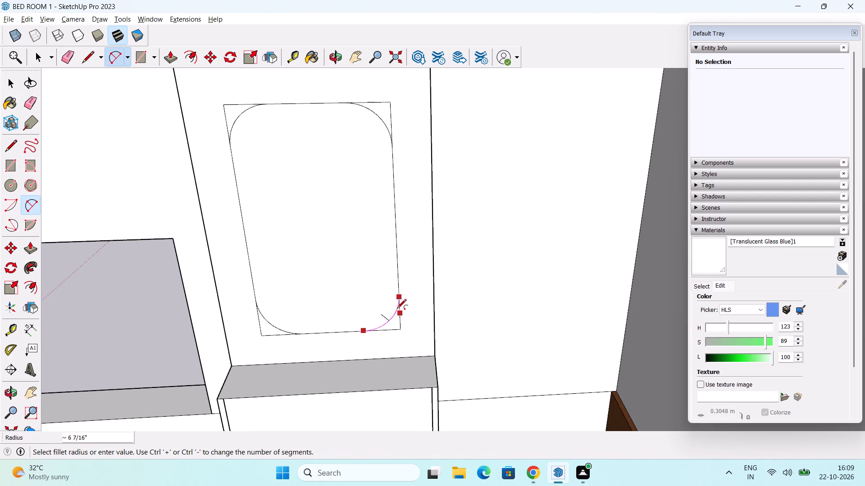
pyautogui.click(397, 309)
pyautogui.press('space')
# Erase the leftover square edges outside the arcs at all four corners, leaving one rounded rectangle on the panel.
pyautogui.moveTo(344, 341); pyautogui.dragTo(364, 245, button='middle')
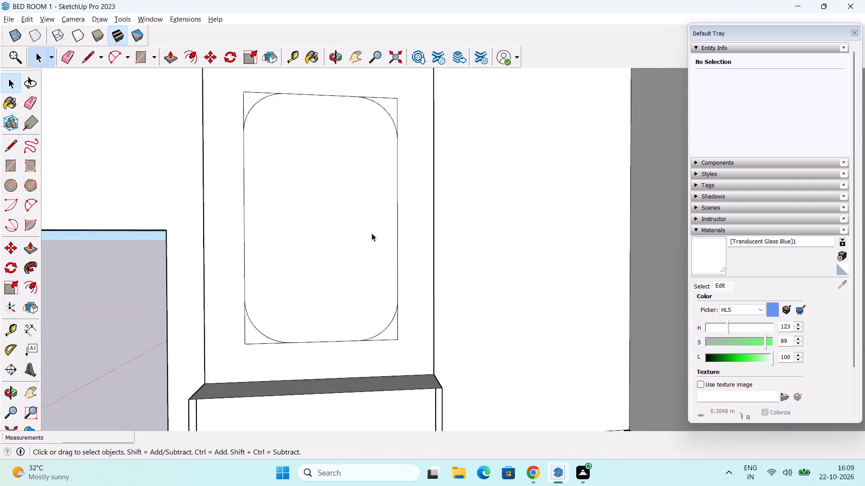
pyautogui.scroll(-1, 372, 233)
pyautogui.moveTo(407, 225); pyautogui.dragTo(409, 300, button='middle')
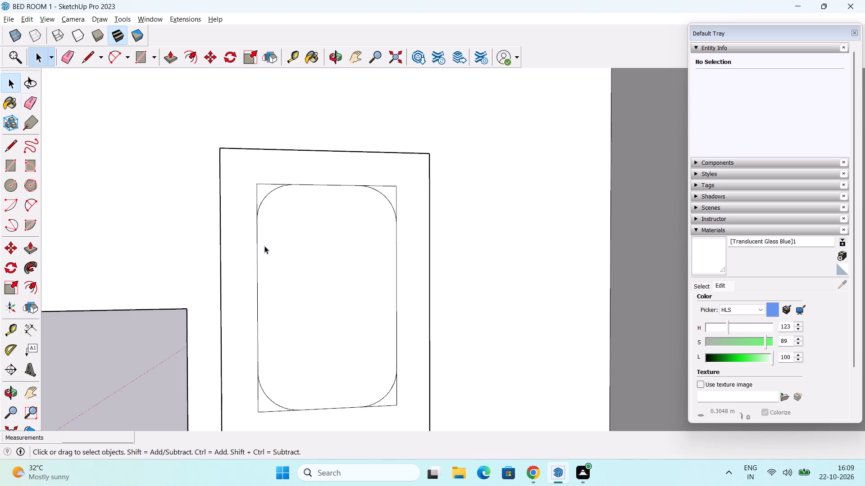
pyautogui.press('e')
pyautogui.moveTo(277, 174); pyautogui.dragTo(252, 202)
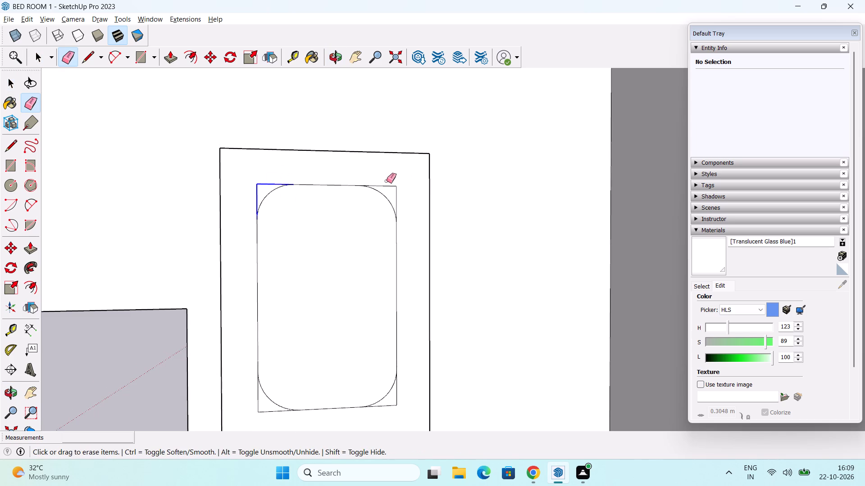
pyautogui.moveTo(387, 181); pyautogui.dragTo(404, 205)
pyautogui.moveTo(387, 301); pyautogui.dragTo(423, 193, button='middle')
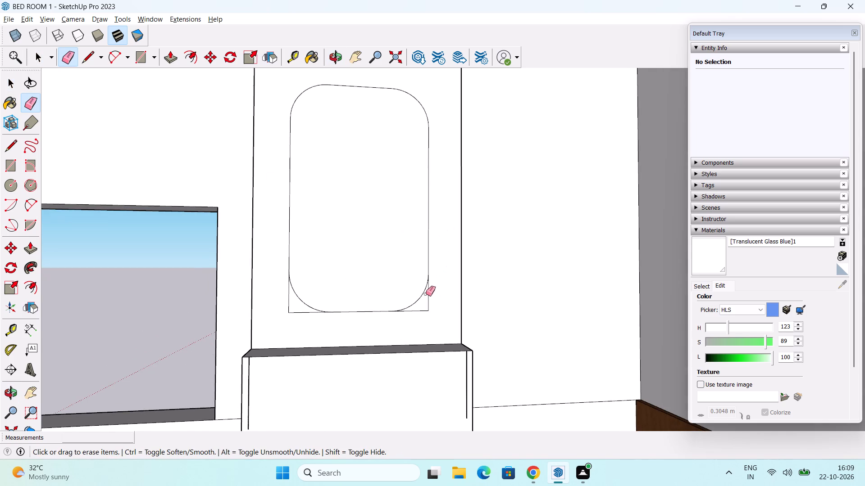
pyautogui.moveTo(432, 292); pyautogui.dragTo(421, 315)
pyautogui.keyDown('shift'); pyautogui.moveTo(402, 314); pyautogui.dragTo(418, 284, button='middle'); pyautogui.keyUp('shift')
pyautogui.scroll(1, 323, 267)
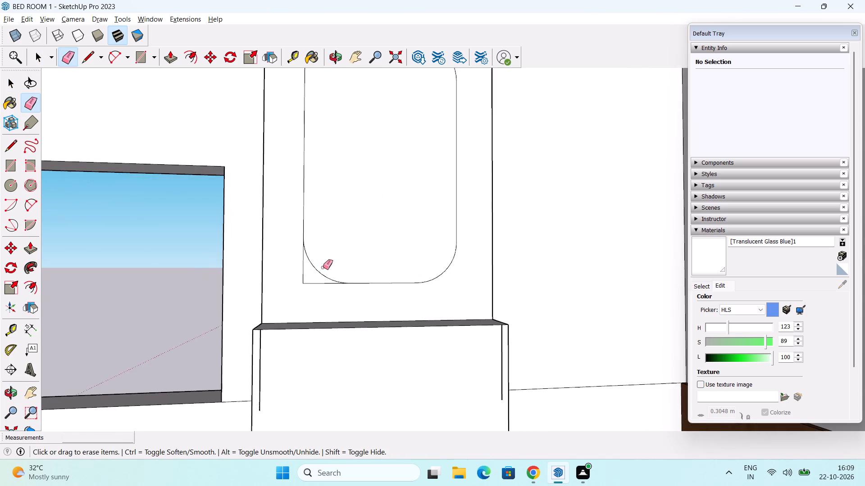
pyautogui.scroll(4, 323, 267)
pyautogui.moveTo(290, 257); pyautogui.dragTo(304, 293)
pyautogui.press('space')
# Push/Pull the rounded rectangle face on the panel outward by 1".
pyautogui.scroll(-6, 302, 189)
pyautogui.moveTo(355, 188); pyautogui.dragTo(351, 252, button='middle')
pyautogui.scroll(-3, 359, 243)
pyautogui.moveTo(364, 236); pyautogui.dragTo(364, 266, button='middle')
pyautogui.click(392, 58)
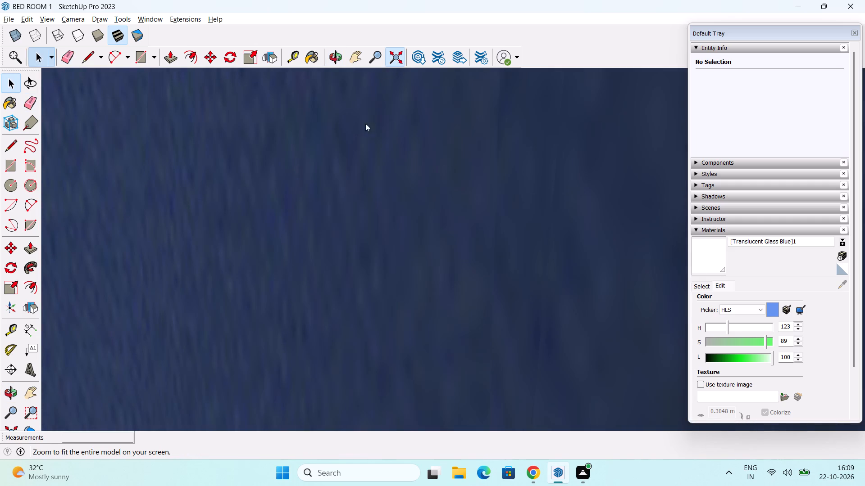
pyautogui.moveTo(329, 208); pyautogui.dragTo(490, 287, button='middle')
pyautogui.scroll(5, 381, 181)
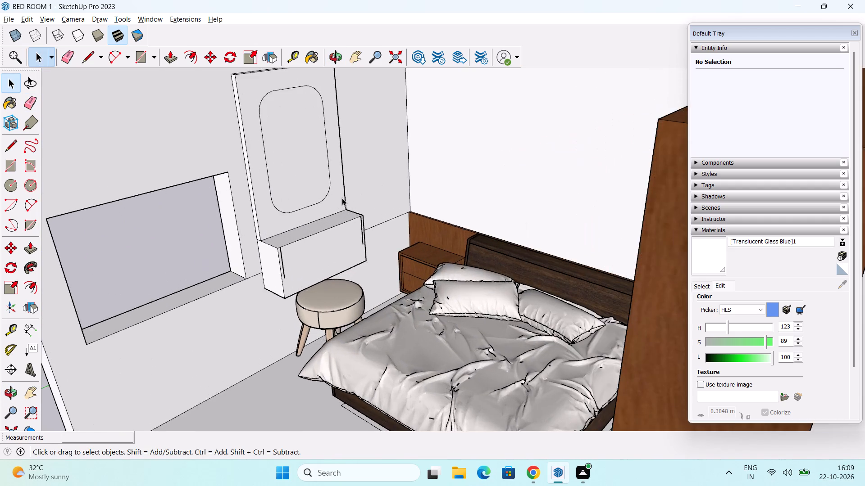
pyautogui.keyDown('shift'); pyautogui.moveTo(342, 198); pyautogui.dragTo(343, 299, button='middle'); pyautogui.keyUp('shift')
pyautogui.press('p')
pyautogui.scroll(2, 296, 256)
pyautogui.click(294, 259)
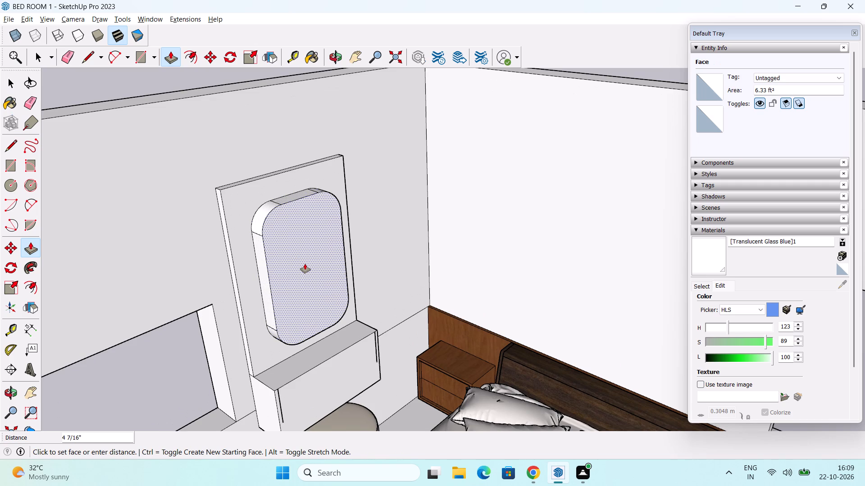
pyautogui.write('2"')
pyautogui.press('Return')
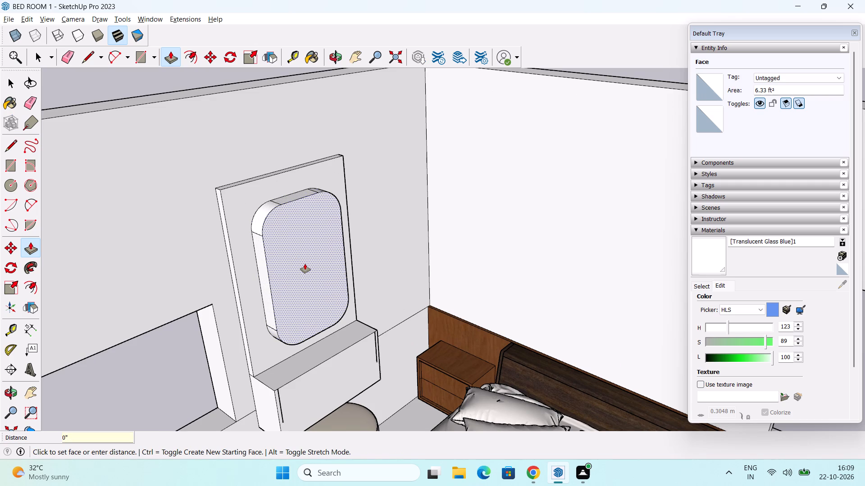
pyautogui.write('1"')
pyautogui.press('Return')
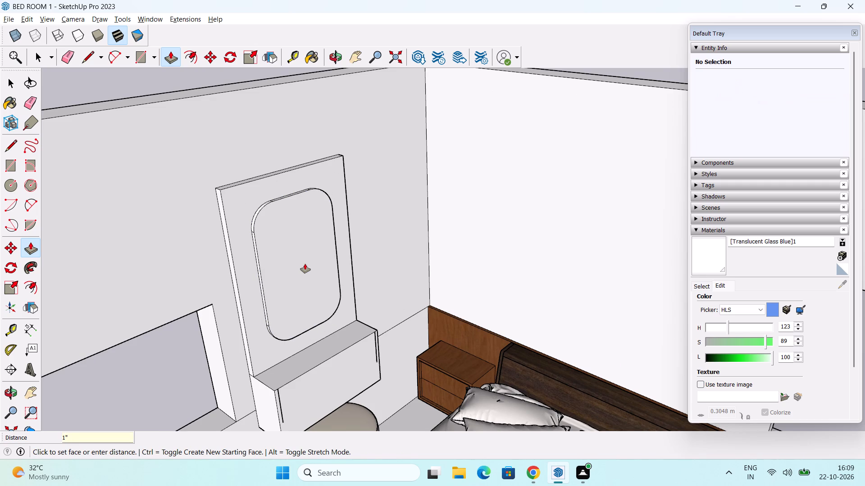
pyautogui.moveTo(288, 271); pyautogui.dragTo(228, 239, button='middle')
pyautogui.scroll(2, 329, 251)
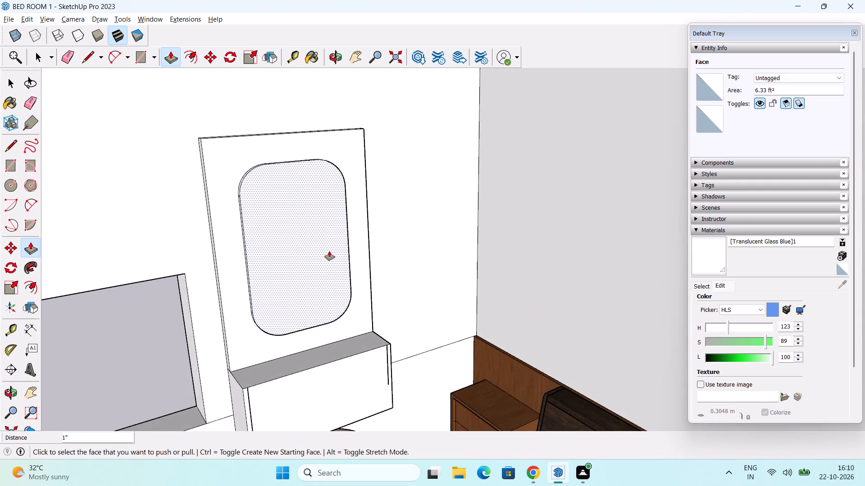
pyautogui.scroll(1, 329, 251)
pyautogui.moveTo(322, 251); pyautogui.dragTo(354, 318, button='middle')
pyautogui.press('space')
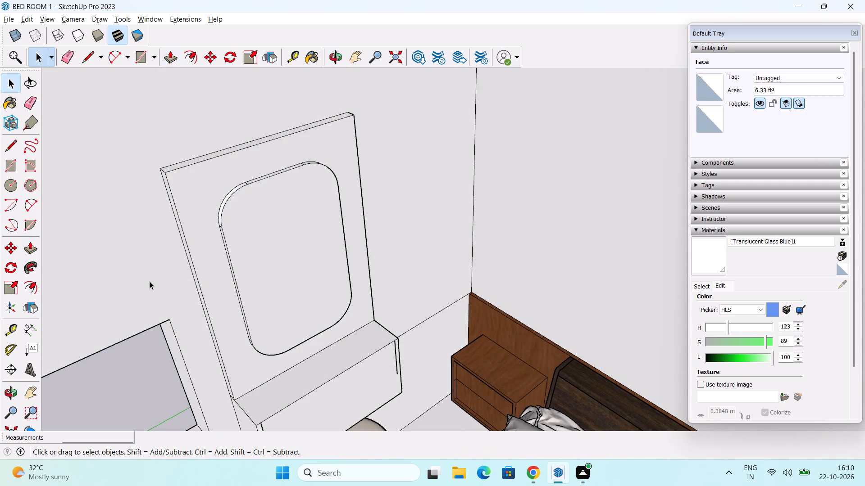
# Offset the outline of the raised rounded mirror face inward by 1".
pyautogui.moveTo(199, 269); pyautogui.dragTo(159, 260, button='middle')
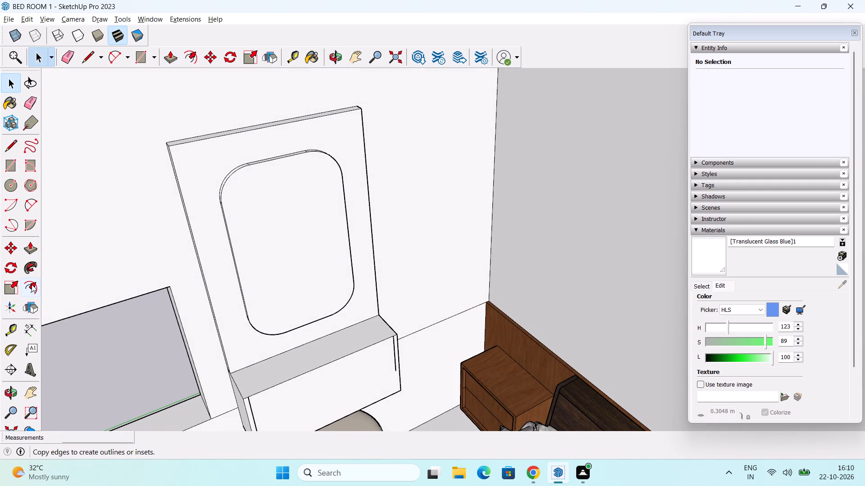
pyautogui.click(32, 285)
pyautogui.scroll(1, 237, 255)
pyautogui.click(237, 255)
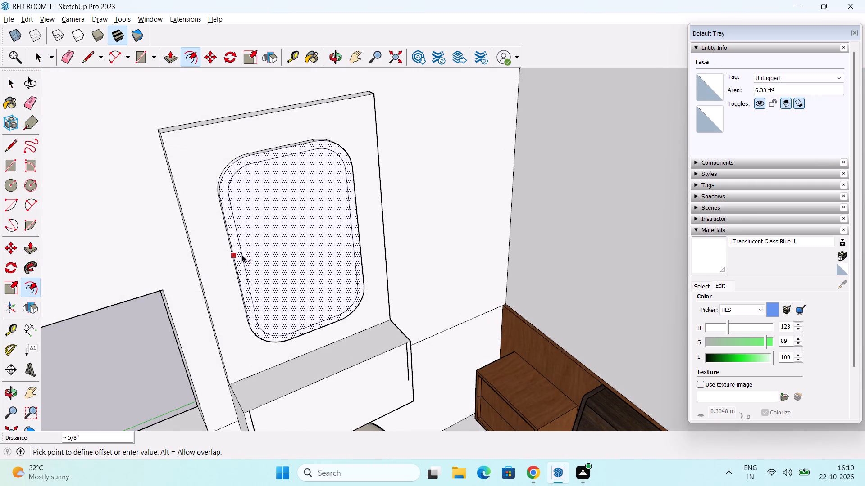
pyautogui.write('1"')
pyautogui.press('Return')
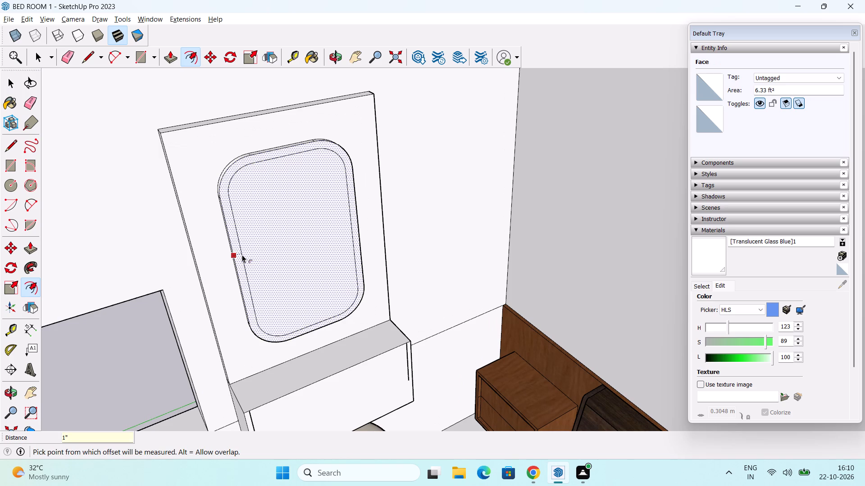
pyautogui.press('space')
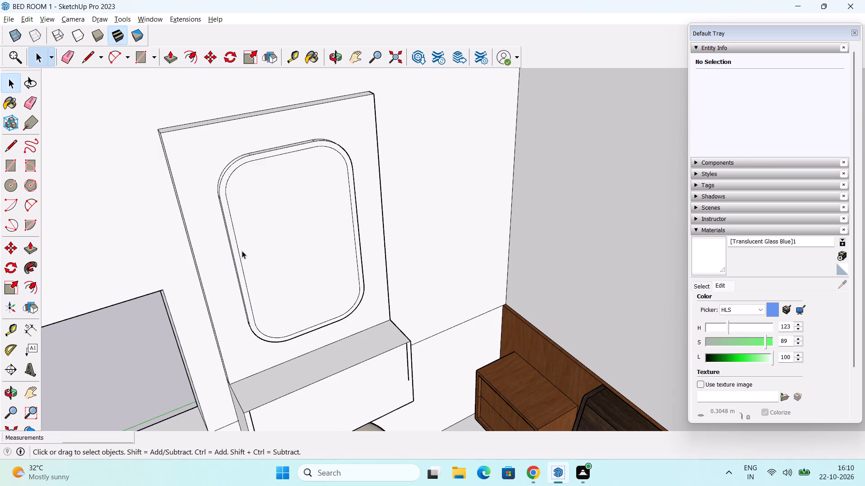
# Push/Pull the inner rounded mirror face inward by 0.5", leaving a raised frame around it.
pyautogui.moveTo(256, 246); pyautogui.dragTo(270, 240, button='middle')
pyautogui.scroll(3, 281, 240)
pyautogui.press('p')
pyautogui.click(287, 247)
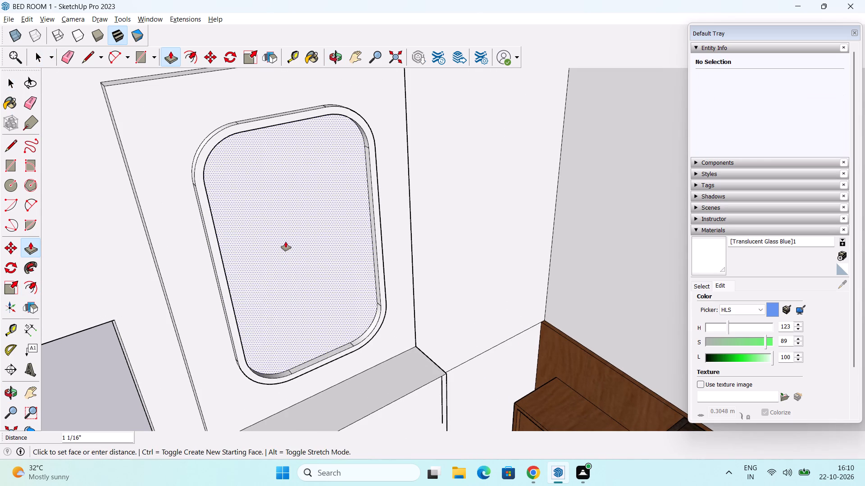
pyautogui.write('0.5')
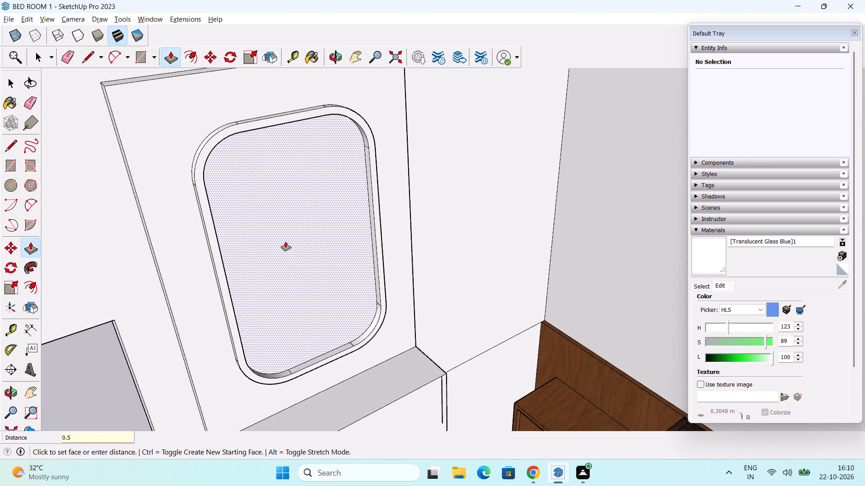
pyautogui.press('Return')
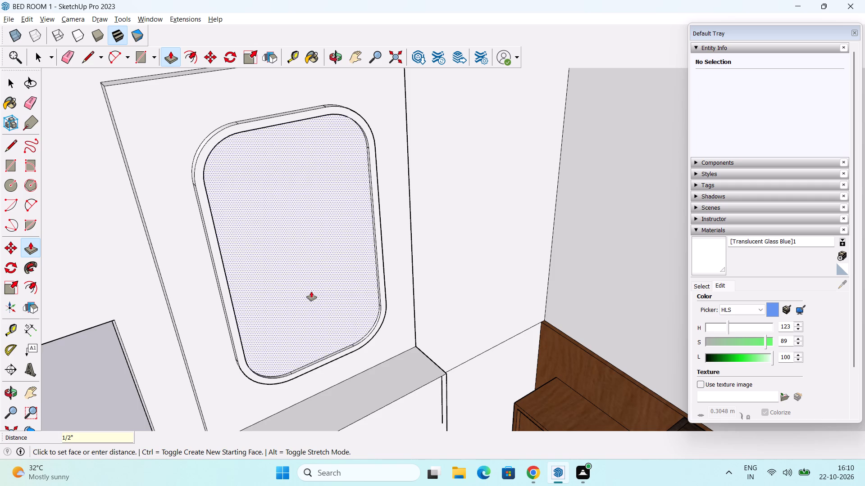
pyautogui.press('space')
# Paint the recessed rounded face with Mirror 01 from the Glass and Mirrors materials.
pyautogui.scroll(2, 313, 292)
pyautogui.moveTo(278, 263); pyautogui.dragTo(392, 245, button='middle')
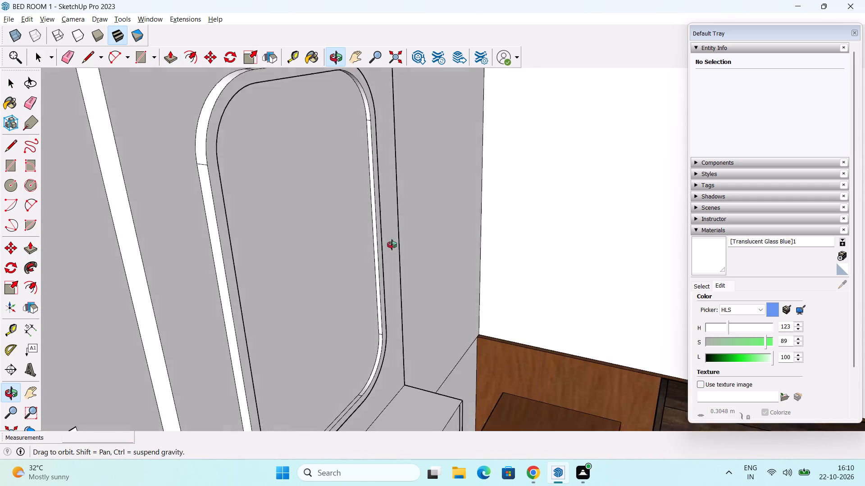
pyautogui.moveTo(392, 245); pyautogui.dragTo(379, 232, button='middle')
pyautogui.scroll(-6, 370, 201)
pyautogui.moveTo(392, 258); pyautogui.dragTo(307, 259, button='middle')
pyautogui.scroll(-2, 312, 248)
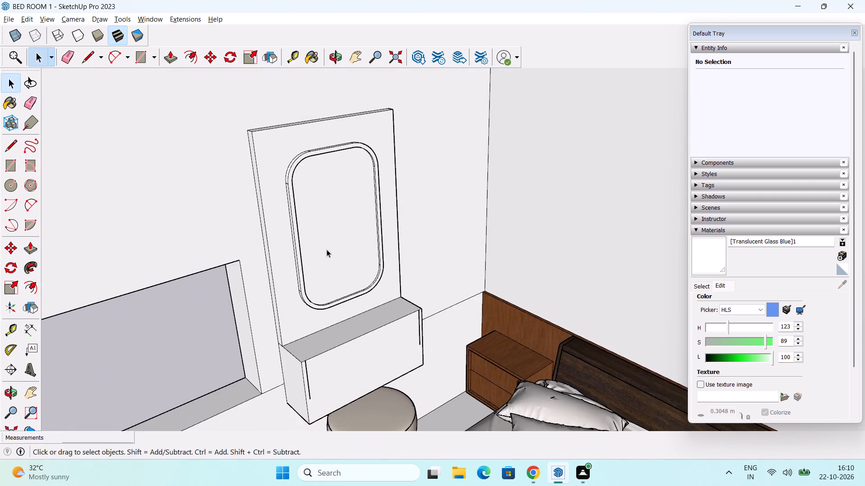
pyautogui.moveTo(327, 249); pyautogui.dragTo(319, 194, button='middle')
pyautogui.scroll(-2, 337, 198)
pyautogui.click(336, 177)
pyautogui.moveTo(365, 181); pyautogui.dragTo(365, 240, button='middle')
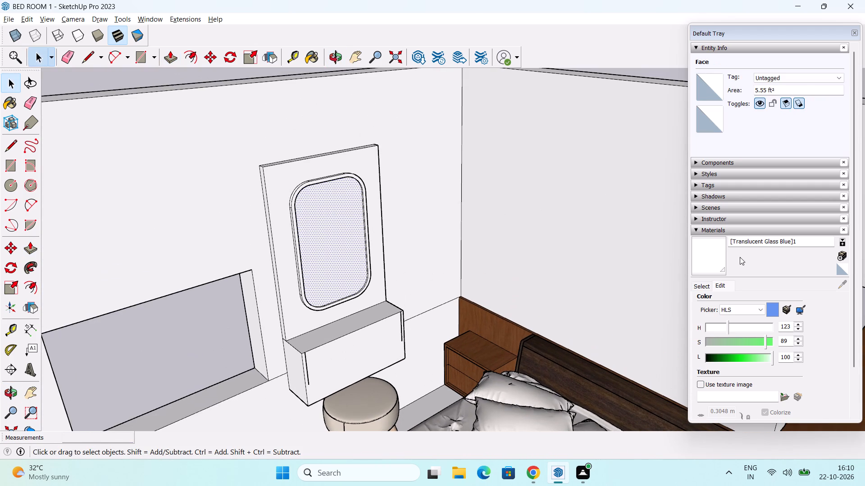
pyautogui.click(766, 245)
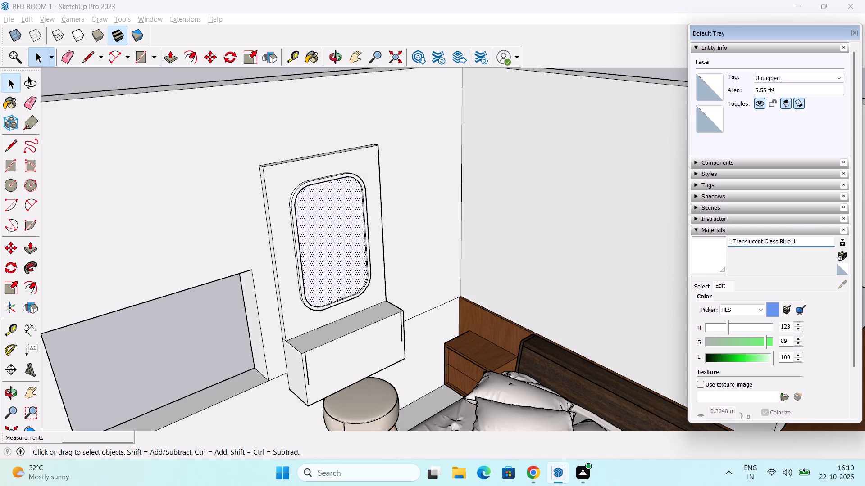
pyautogui.scroll(1, 787, 259)
pyautogui.click(708, 288)
pyautogui.click(805, 302)
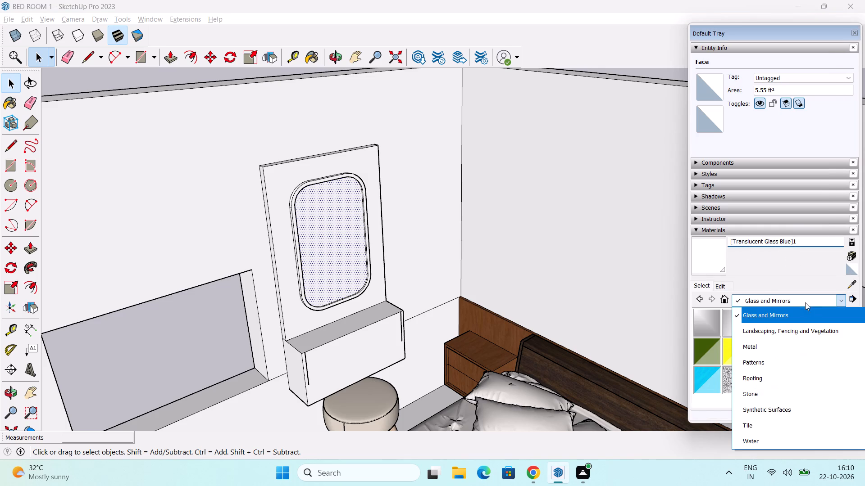
pyautogui.click(712, 324)
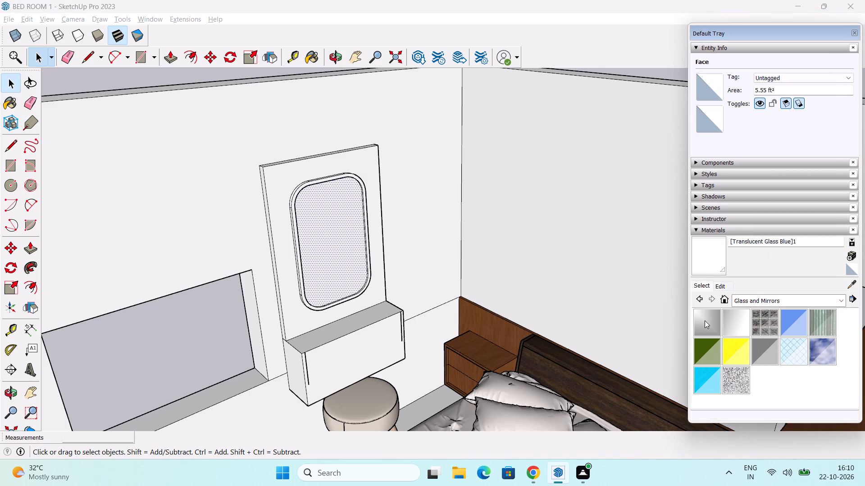
pyautogui.click(707, 320)
pyautogui.click(332, 222)
pyautogui.scroll(-3, 343, 233)
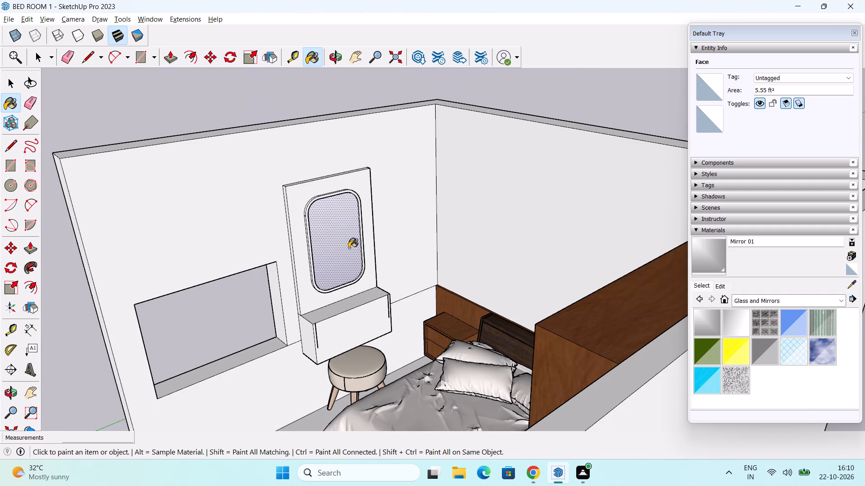
# Tint the Mirror 01 material yellowish by setting its hue to 61 and saturation to 37.
pyautogui.click(719, 287)
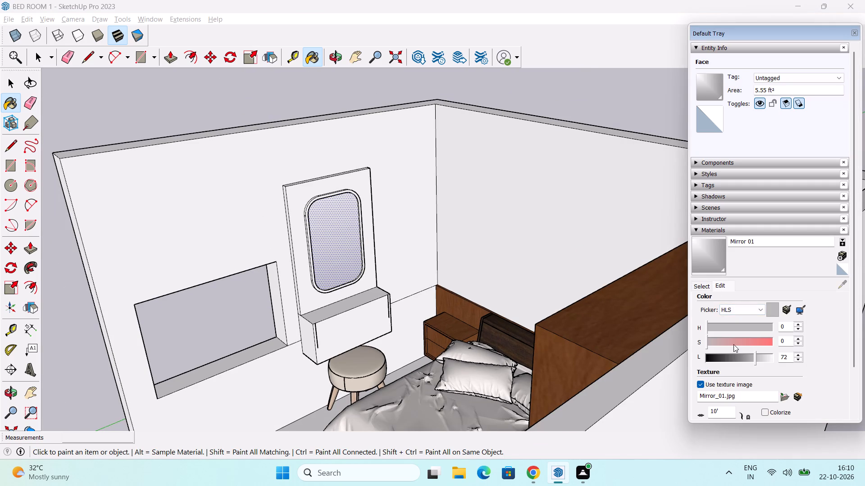
pyautogui.click(732, 344)
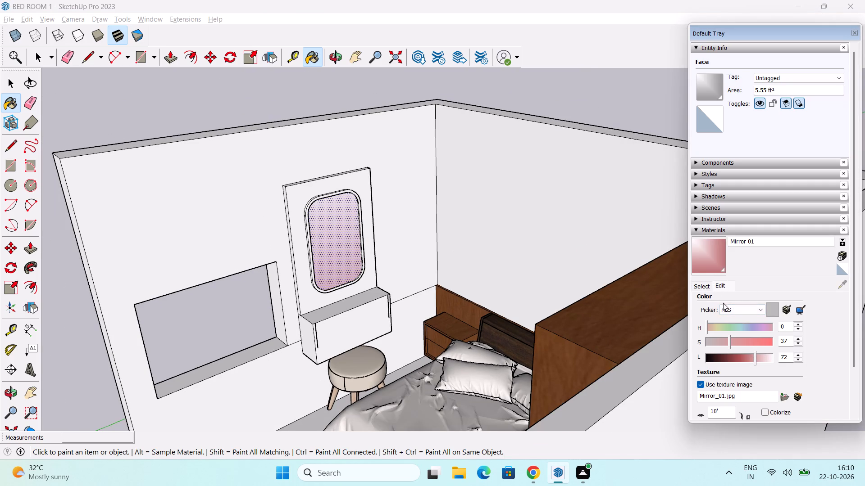
pyautogui.click(724, 328)
pyautogui.scroll(1, 718, 329)
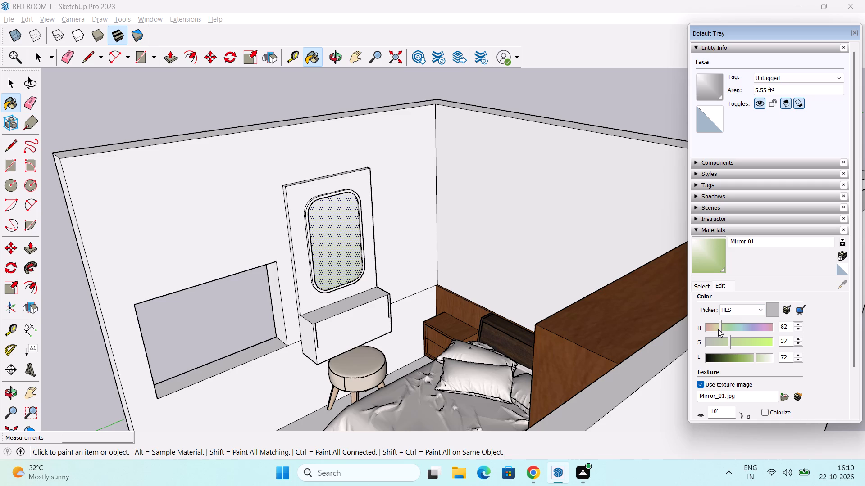
pyautogui.scroll(3, 716, 329)
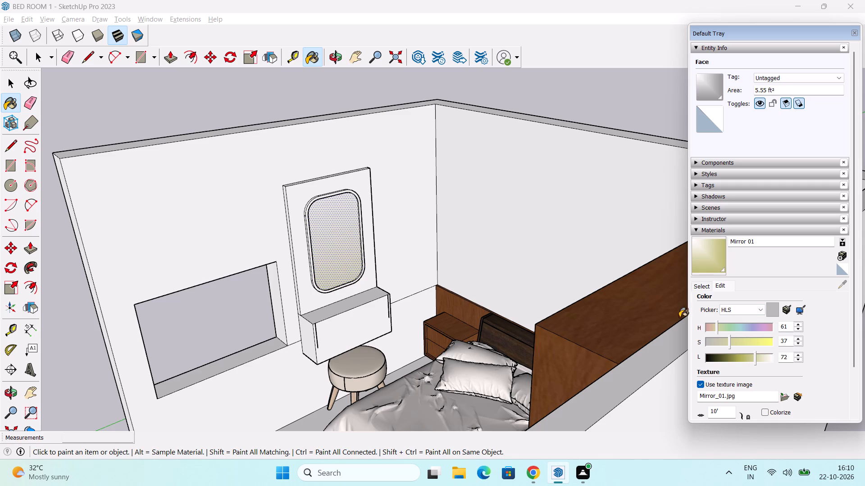
pyautogui.press('space')
pyautogui.click(245, 92)
pyautogui.moveTo(397, 229); pyautogui.dragTo(415, 161, button='middle')
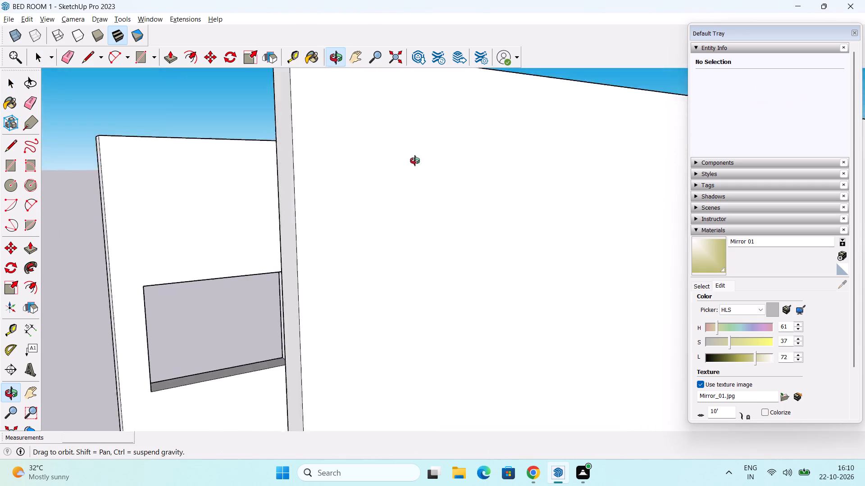
pyautogui.moveTo(415, 161); pyautogui.dragTo(420, 247, button='middle')
pyautogui.scroll(-1, 436, 256)
pyautogui.keyDown('shift'); pyautogui.moveTo(437, 274); pyautogui.dragTo(461, 242, button='middle'); pyautogui.keyUp('shift')
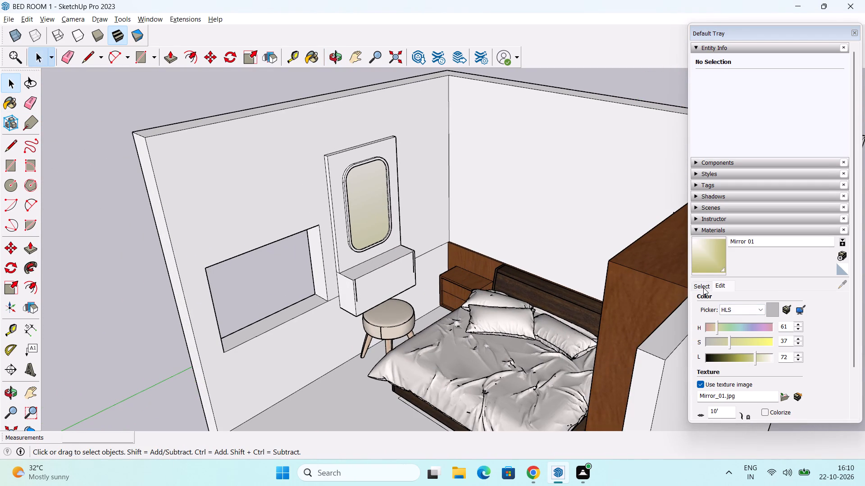
pyautogui.click(703, 288)
# Offset the front face of the dressing unit's box below the mirror inward by 1".
pyautogui.scroll(4, 560, 299)
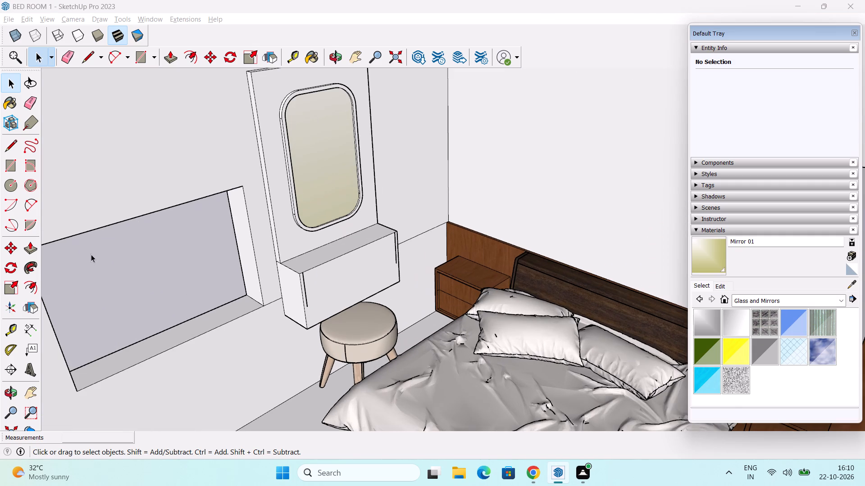
pyautogui.moveTo(28, 291); pyautogui.dragTo(32, 288)
pyautogui.scroll(4, 368, 300)
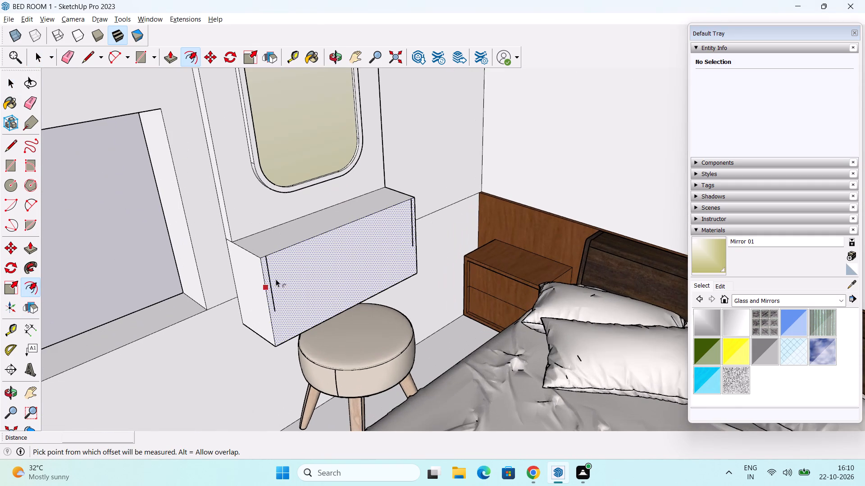
pyautogui.click(284, 281)
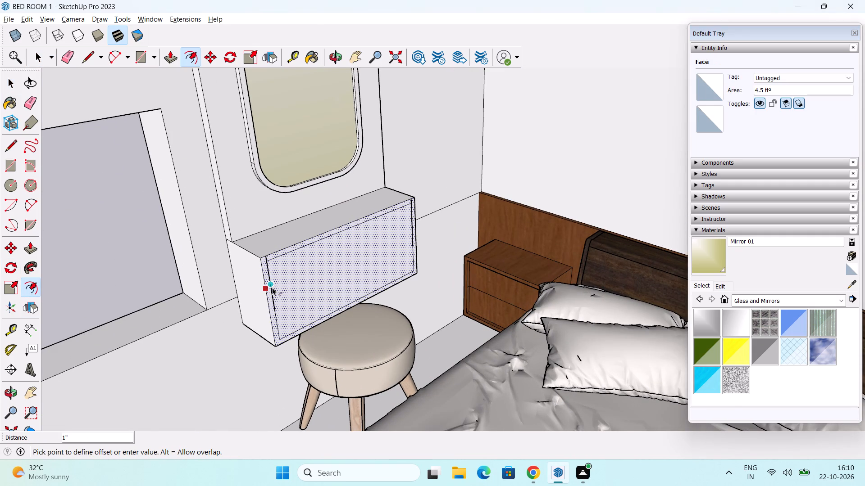
pyautogui.click(272, 288)
pyautogui.press('space')
pyautogui.scroll(4, 261, 264)
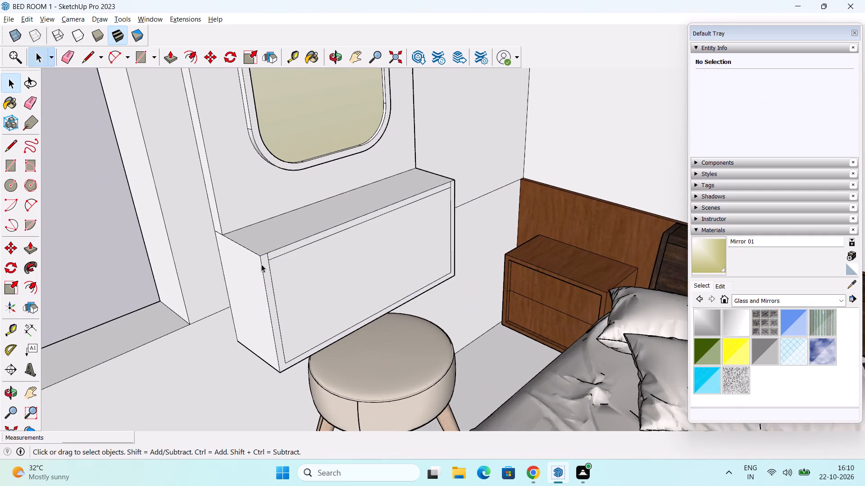
# Erase the leftover short edge at the upper-left corner of the box's front border.
pyautogui.scroll(2, 261, 264)
pyautogui.press('e')
pyautogui.click(269, 254)
pyautogui.moveTo(296, 271); pyautogui.dragTo(267, 278, button='middle')
pyautogui.press('space')
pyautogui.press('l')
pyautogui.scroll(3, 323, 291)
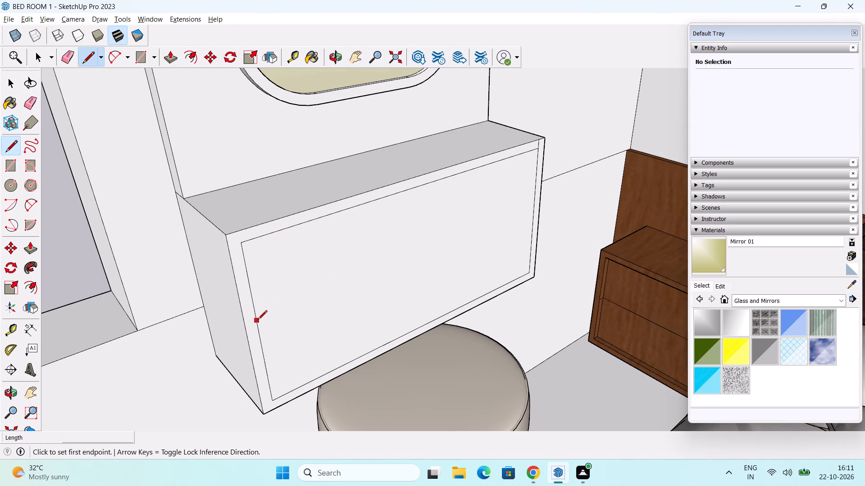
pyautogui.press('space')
# Push/Pull the inner front face of the dressing unit's box inward by 1".
pyautogui.press('p')
pyautogui.click(380, 279)
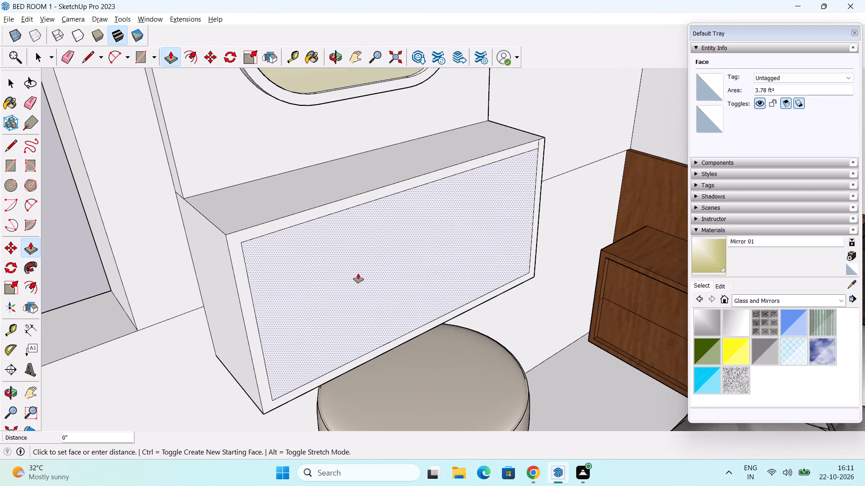
pyautogui.press('1')
pyautogui.hotkey('shift', '"')
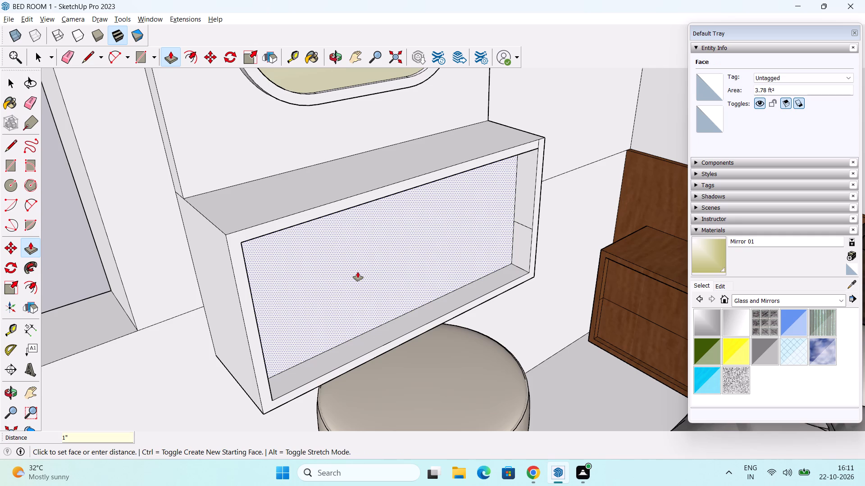
pyautogui.press('Return')
pyautogui.moveTo(379, 276); pyautogui.dragTo(402, 256, button='middle')
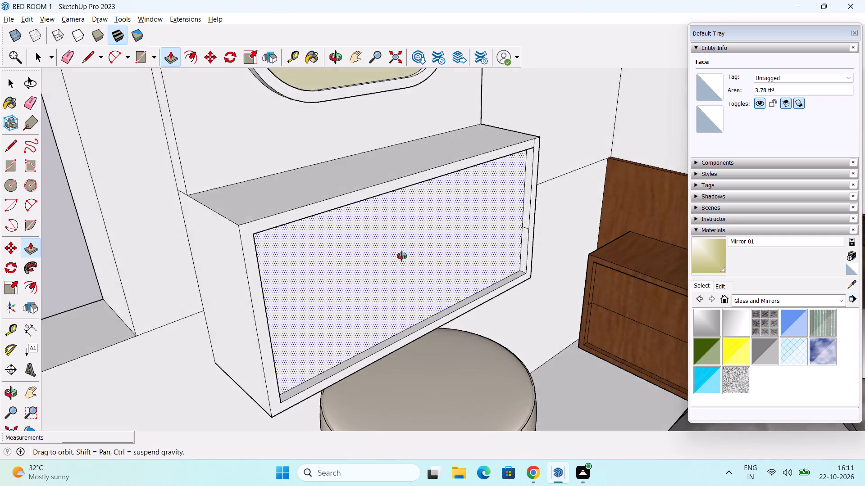
pyautogui.moveTo(402, 256); pyautogui.dragTo(354, 270, button='middle')
# Erase the short stray edge crossing the left inner side of the box's front recess.
pyautogui.scroll(1, 411, 262)
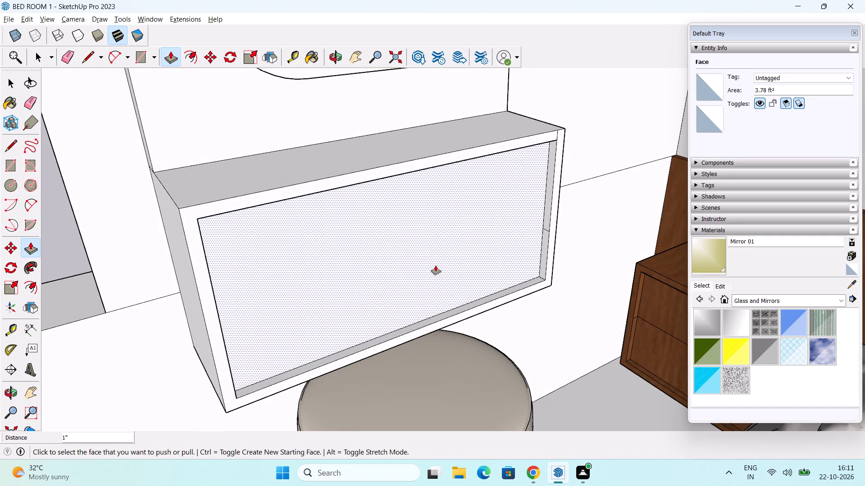
pyautogui.press('space')
pyautogui.press('l')
pyautogui.moveTo(347, 288); pyautogui.dragTo(234, 226, button='middle')
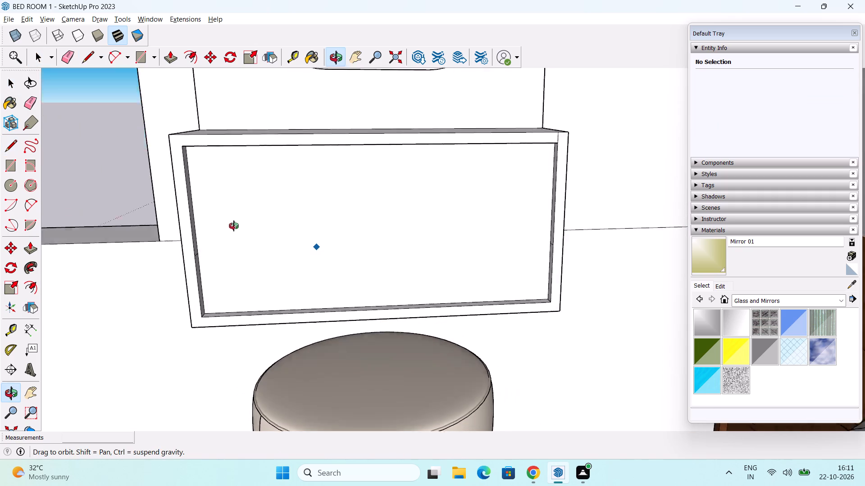
pyautogui.moveTo(234, 226); pyautogui.dragTo(232, 213, button='middle')
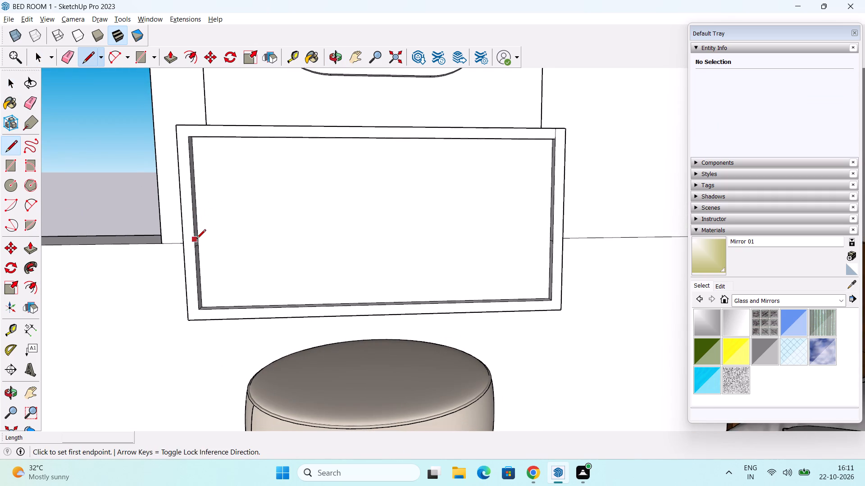
pyautogui.scroll(4, 196, 239)
pyautogui.moveTo(208, 205); pyautogui.dragTo(149, 141, button='middle')
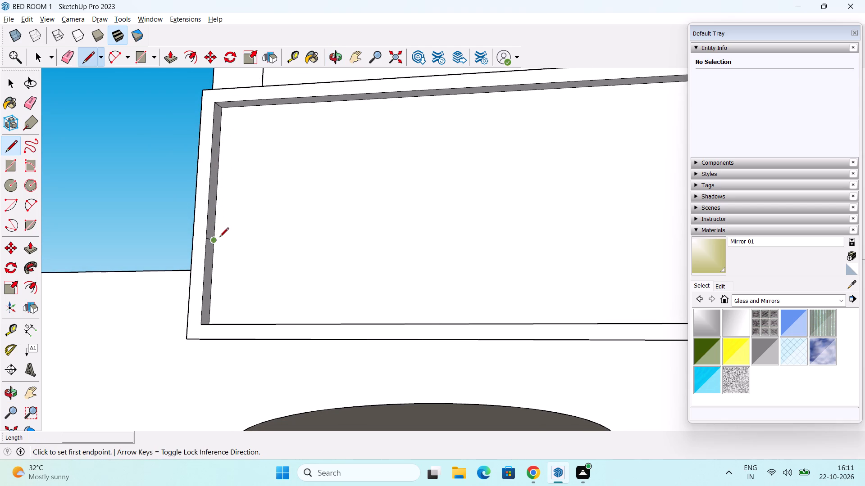
pyautogui.press('space')
pyautogui.press('e')
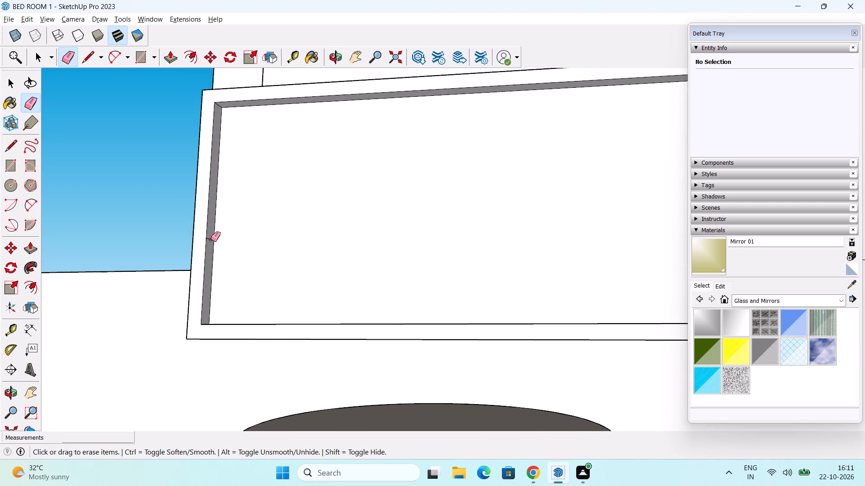
pyautogui.click(211, 239)
pyautogui.press('space')
# Draw a 2' 10" horizontal line across the recessed front of the dressing unit's box, from left side midpoint to right side.
pyautogui.press('l')
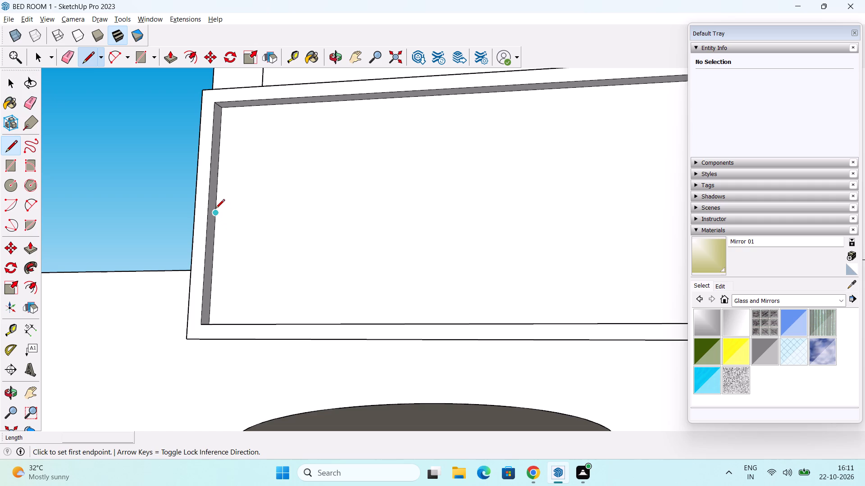
pyautogui.moveTo(214, 217); pyautogui.dragTo(221, 217)
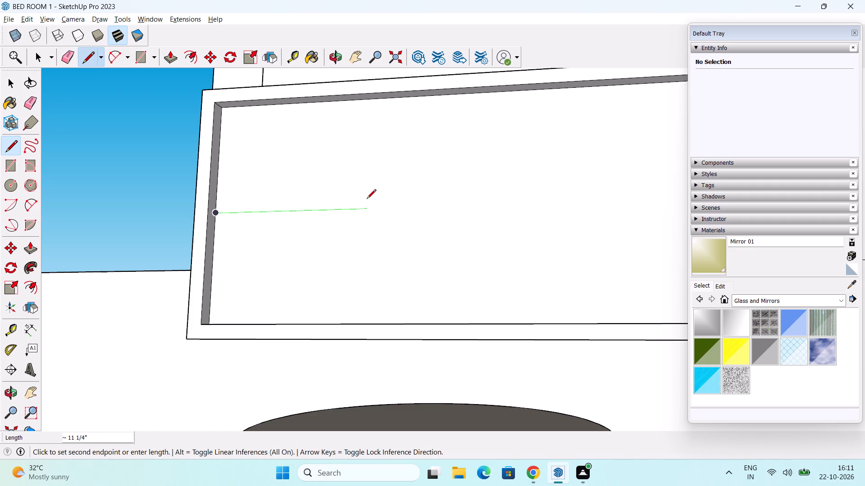
pyautogui.moveTo(367, 199); pyautogui.dragTo(456, 212, button='middle')
pyautogui.keyDown('shift'); pyautogui.moveTo(459, 207); pyautogui.dragTo(333, 254, button='middle'); pyautogui.keyUp('shift')
pyautogui.moveTo(413, 248); pyautogui.dragTo(519, 264, button='middle')
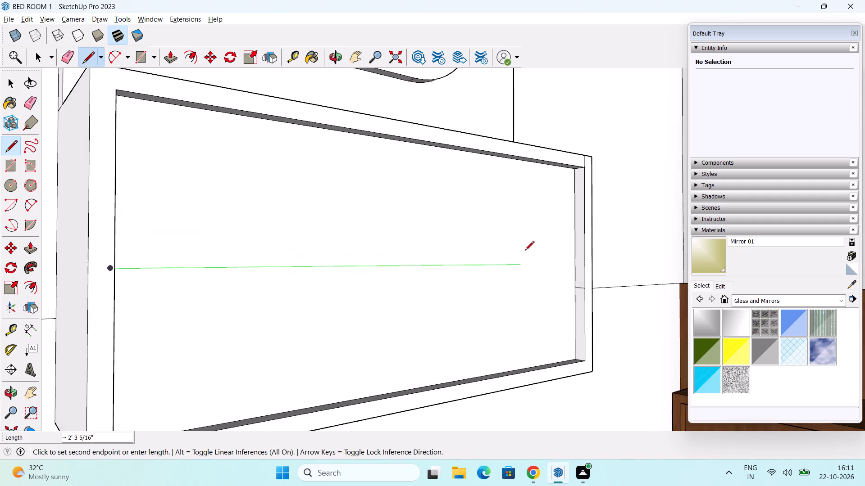
pyautogui.scroll(4, 528, 250)
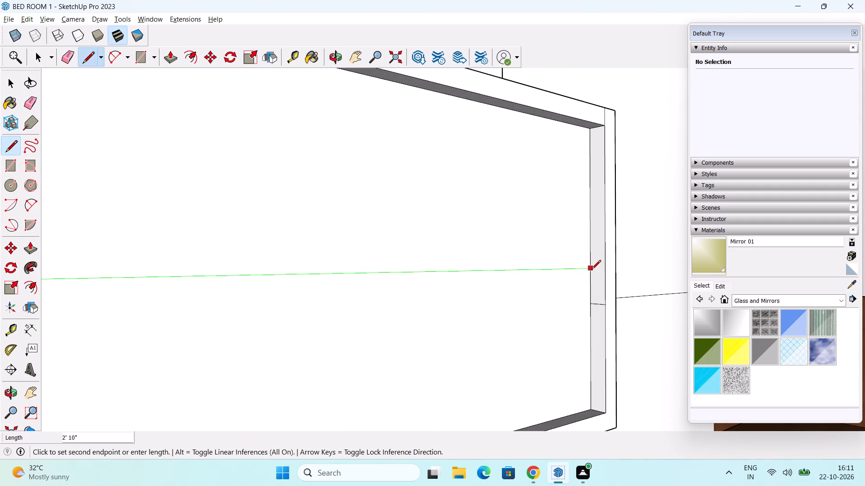
pyautogui.click(592, 270)
pyautogui.press('space')
# Examine the dressing unit with its mirror and divided box front from inside the bedroom.
pyautogui.scroll(-8, 508, 248)
pyautogui.moveTo(523, 243); pyautogui.dragTo(449, 150, button='middle')
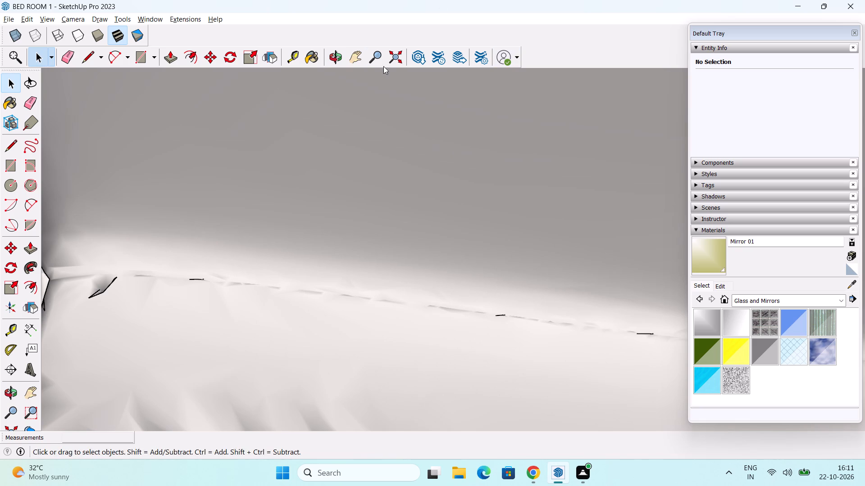
pyautogui.click(394, 54)
pyautogui.moveTo(375, 220); pyautogui.dragTo(424, 281, button='middle')
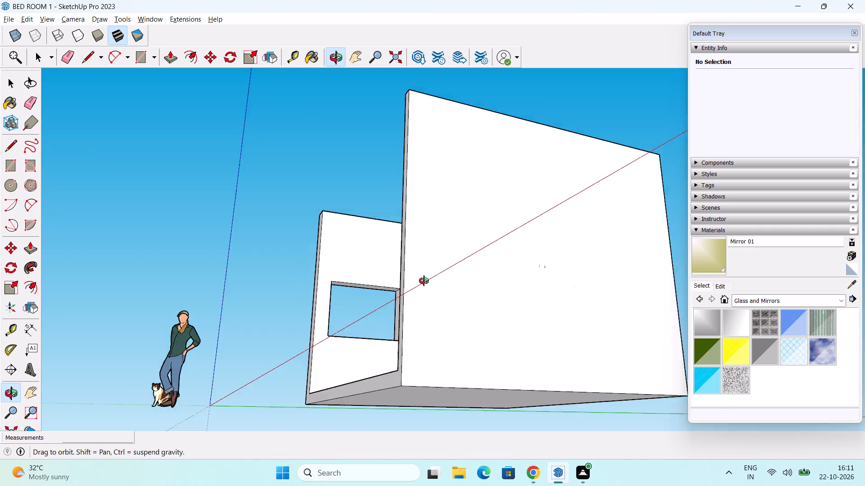
pyautogui.moveTo(424, 281); pyautogui.dragTo(587, 396, button='middle')
pyautogui.scroll(7, 399, 280)
pyautogui.moveTo(396, 253); pyautogui.dragTo(319, 226, button='middle')
pyautogui.scroll(3, 327, 216)
pyautogui.moveTo(387, 232); pyautogui.dragTo(358, 228, button='middle')
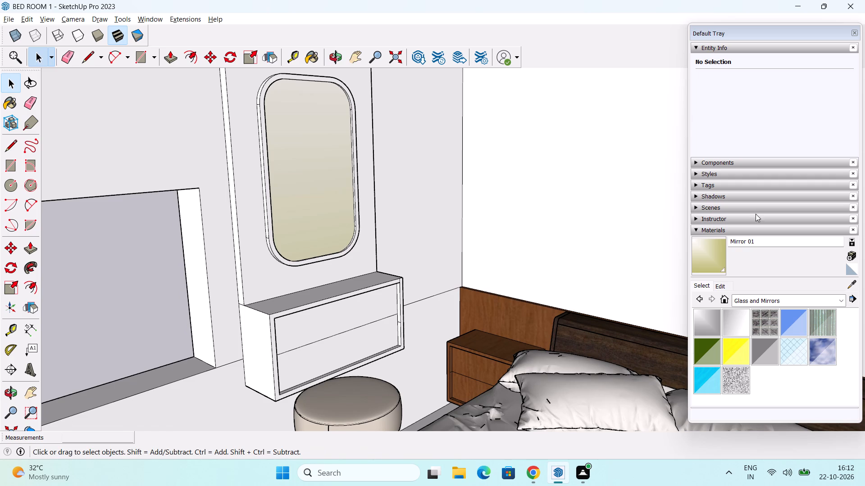
pyautogui.scroll(2, 614, 263)
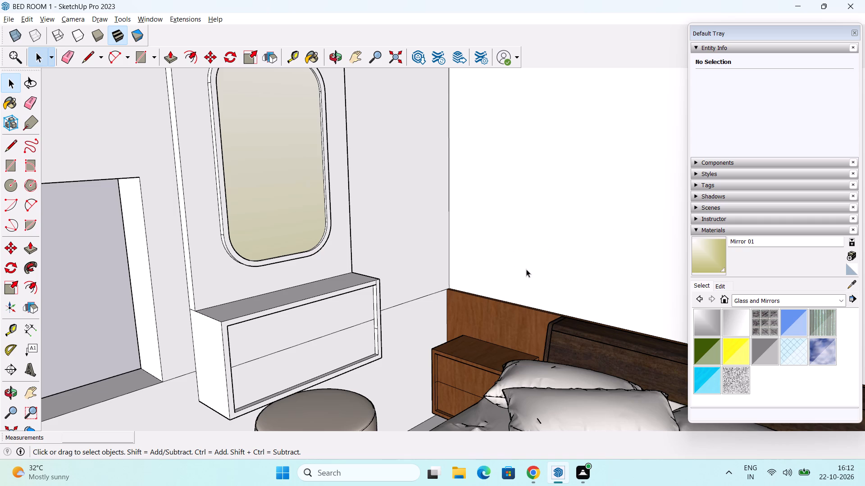
pyautogui.scroll(-2, 495, 157)
pyautogui.middleClick(462, 283)
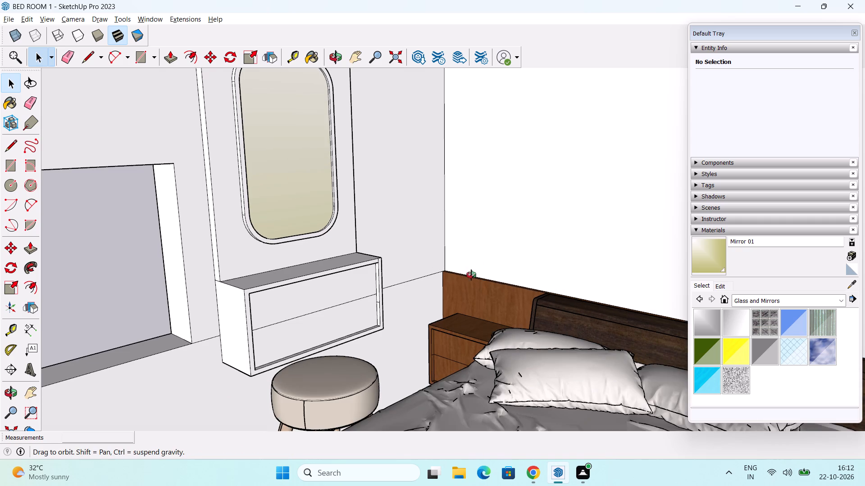
# Erase the short stray edge crossing the right inner side of the box's front recess.
pyautogui.scroll(4, 384, 278)
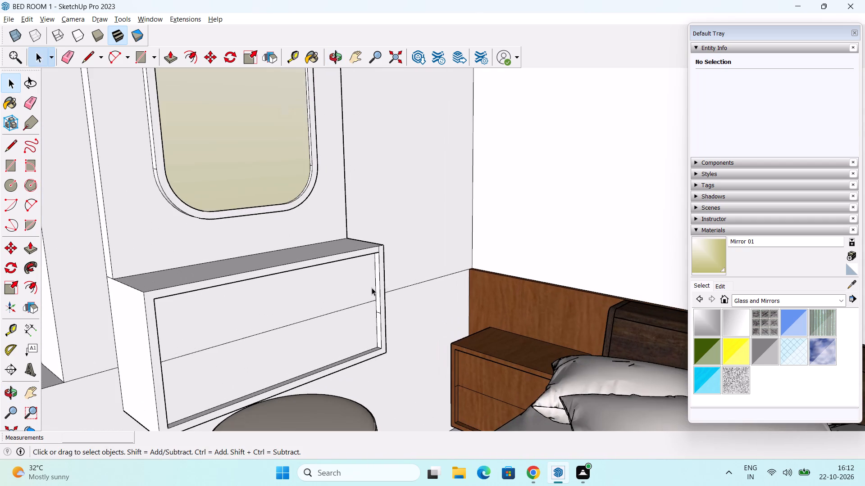
pyautogui.press('e')
pyautogui.scroll(2, 386, 338)
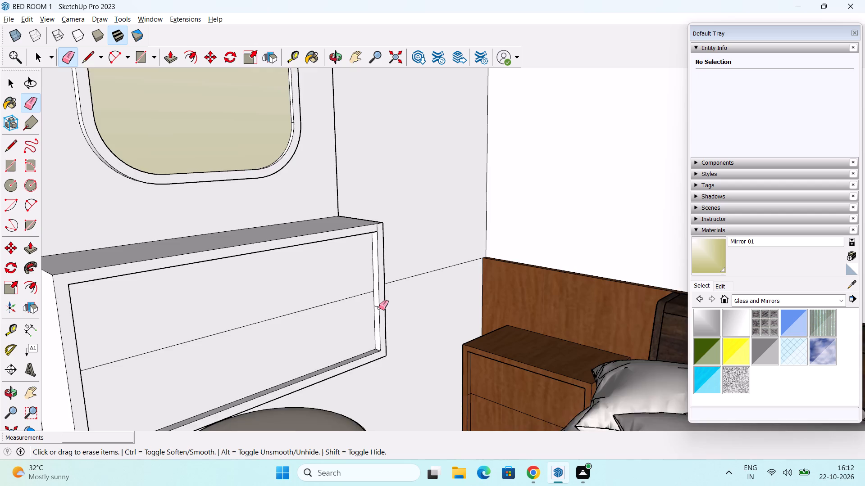
pyautogui.scroll(1, 378, 307)
pyautogui.click(378, 307)
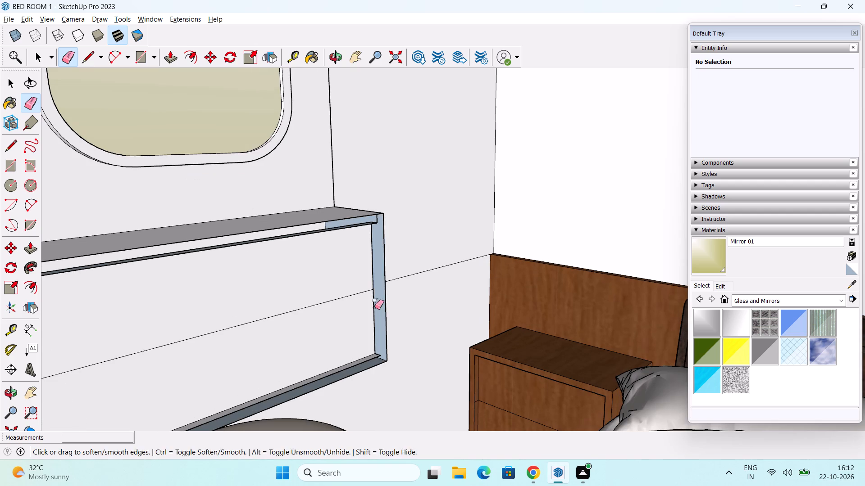
pyautogui.hotkey('ctrl', 'z')
pyautogui.scroll(5, 375, 306)
pyautogui.click(376, 307)
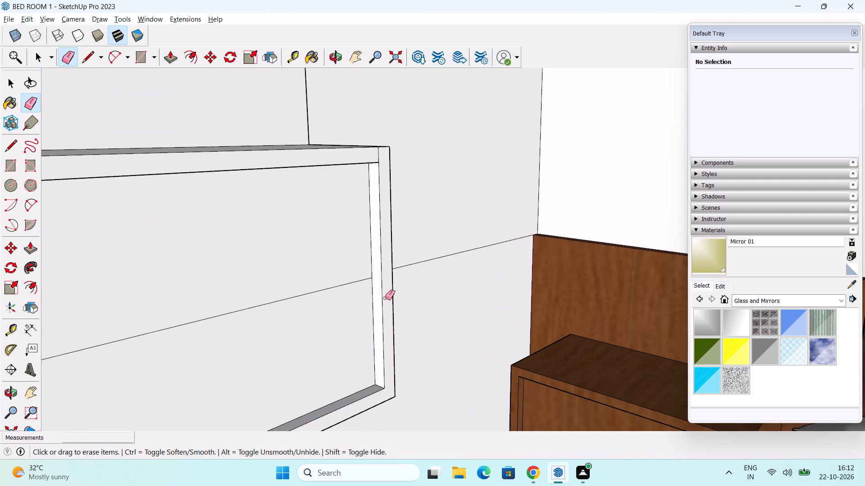
pyautogui.press('space')
# Paint the dressing unit's rounded mirror face with the Mirror 02 material from Glass and Mirrors.
pyautogui.scroll(-11, 412, 267)
pyautogui.moveTo(464, 287); pyautogui.dragTo(474, 326, button='middle')
pyautogui.scroll(-3, 473, 310)
pyautogui.keyDown('shift'); pyautogui.moveTo(473, 301); pyautogui.dragTo(407, 353, button='middle'); pyautogui.keyUp('shift')
pyautogui.moveTo(416, 346); pyautogui.dragTo(472, 333, button='middle')
pyautogui.scroll(-3, 474, 329)
pyautogui.keyDown('shift'); pyautogui.moveTo(481, 331); pyautogui.dragTo(478, 315, button='middle'); pyautogui.keyUp('shift')
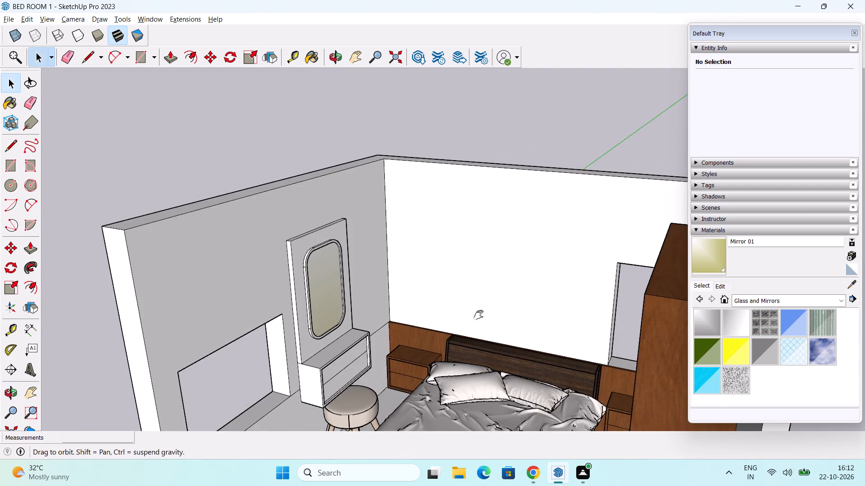
pyautogui.keyDown('shift'); pyautogui.moveTo(478, 315); pyautogui.dragTo(456, 267, button='middle'); pyautogui.keyUp('shift')
pyautogui.moveTo(455, 285); pyautogui.dragTo(455, 298, button='middle')
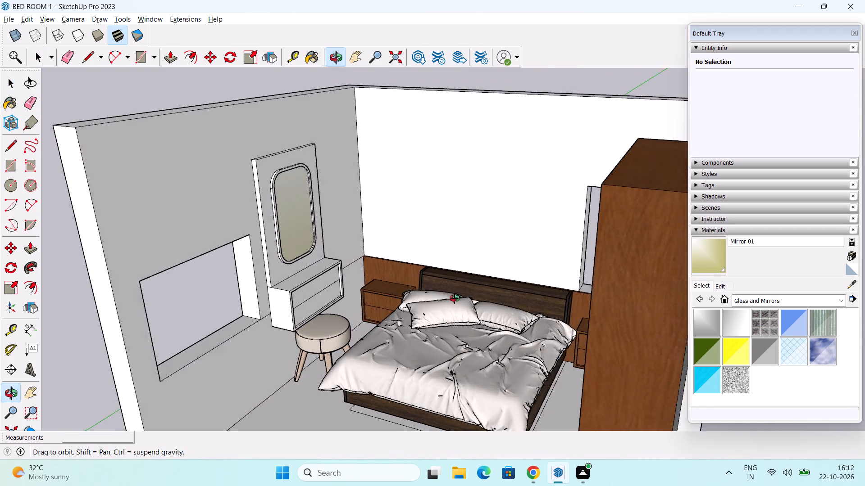
pyautogui.moveTo(455, 298); pyautogui.dragTo(437, 304, button='middle')
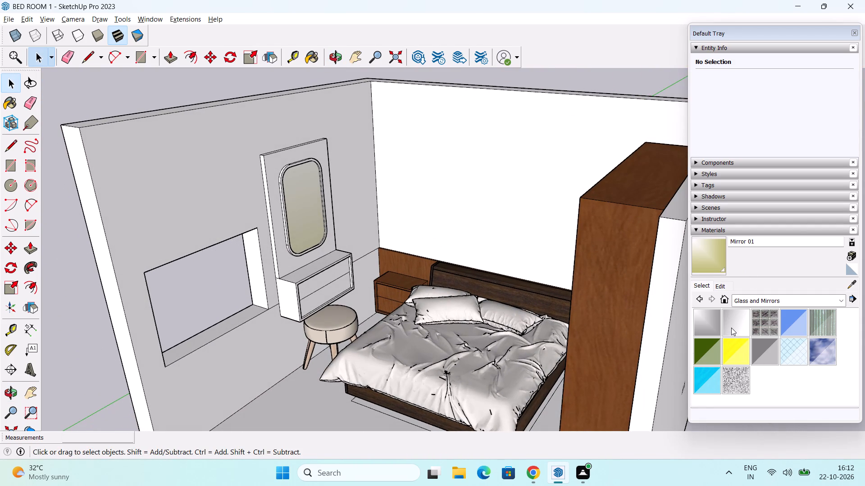
pyautogui.click(740, 319)
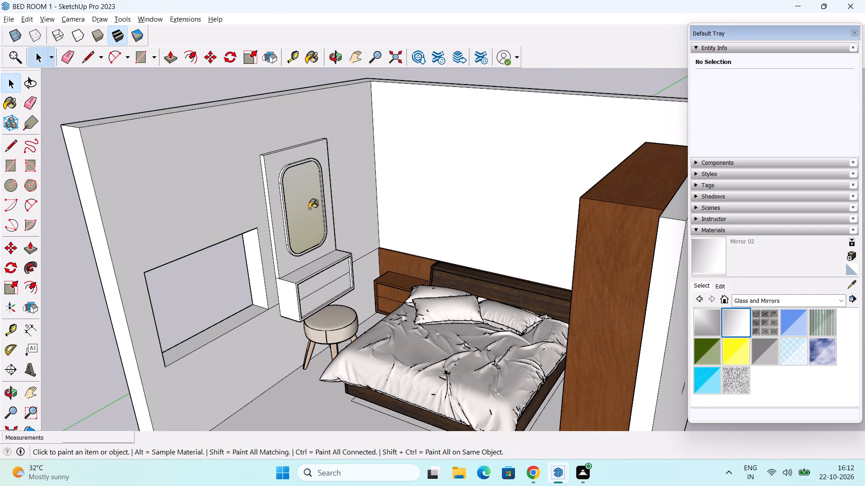
pyautogui.click(309, 209)
# Tint the Mirror 02 material with hue 62 and saturation 14.
pyautogui.click(717, 288)
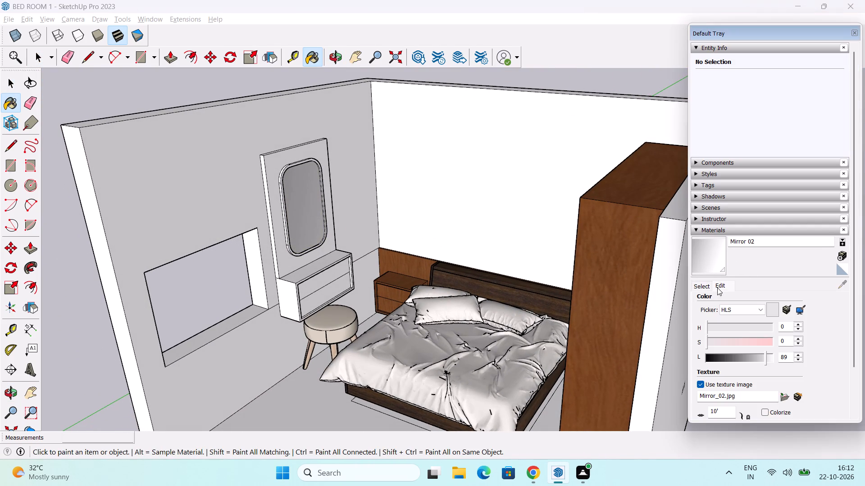
pyautogui.click(717, 342)
pyautogui.click(713, 326)
pyautogui.click(726, 327)
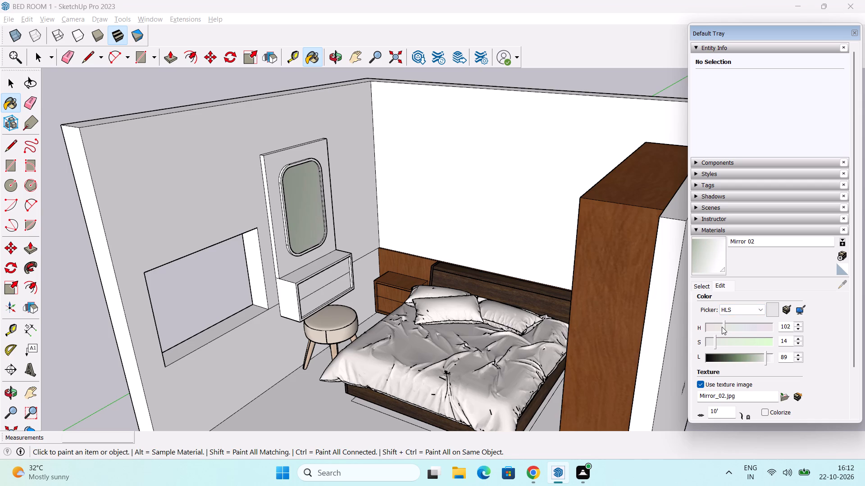
pyautogui.click(719, 327)
pyautogui.click(769, 344)
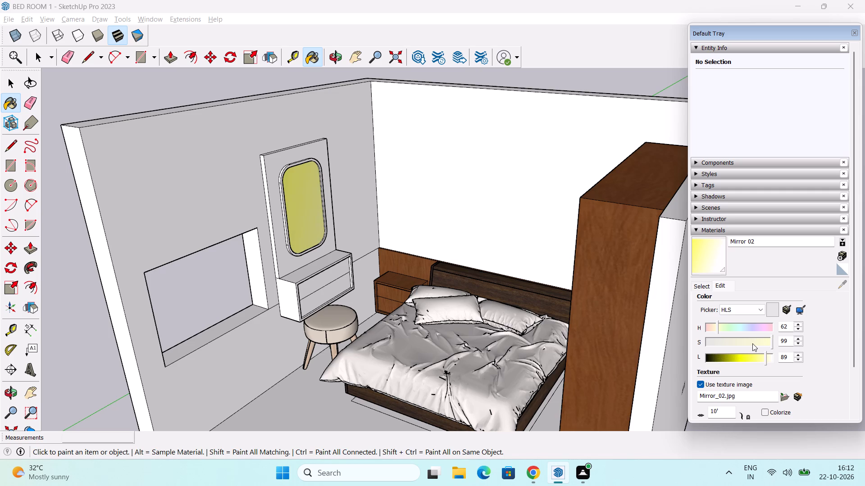
pyautogui.click(726, 343)
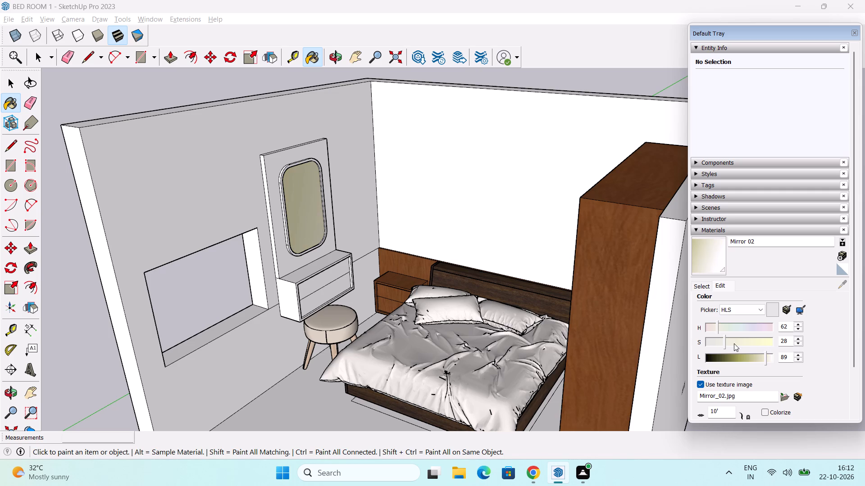
pyautogui.click(717, 343)
pyautogui.press('space')
pyautogui.click(166, 92)
# Set the Mirror 02 material's saturation to 22.
pyautogui.scroll(5, 361, 225)
pyautogui.moveTo(314, 225); pyautogui.dragTo(311, 222, button='middle')
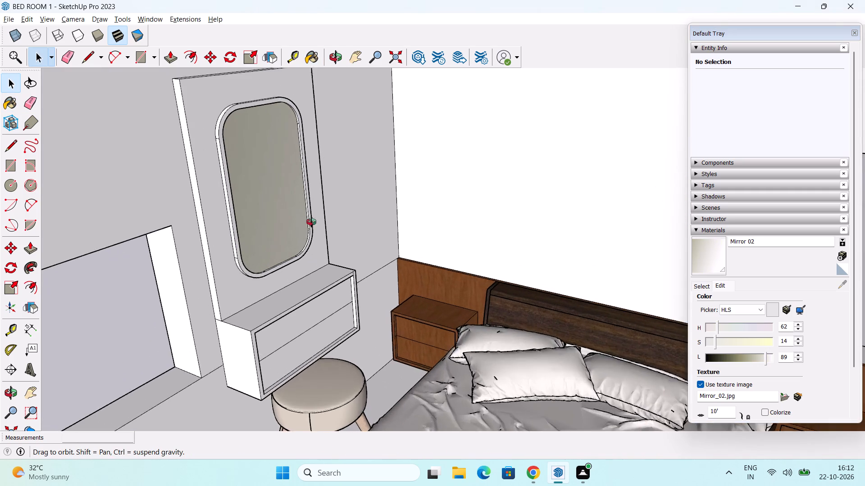
pyautogui.moveTo(311, 222); pyautogui.dragTo(309, 275, button='middle')
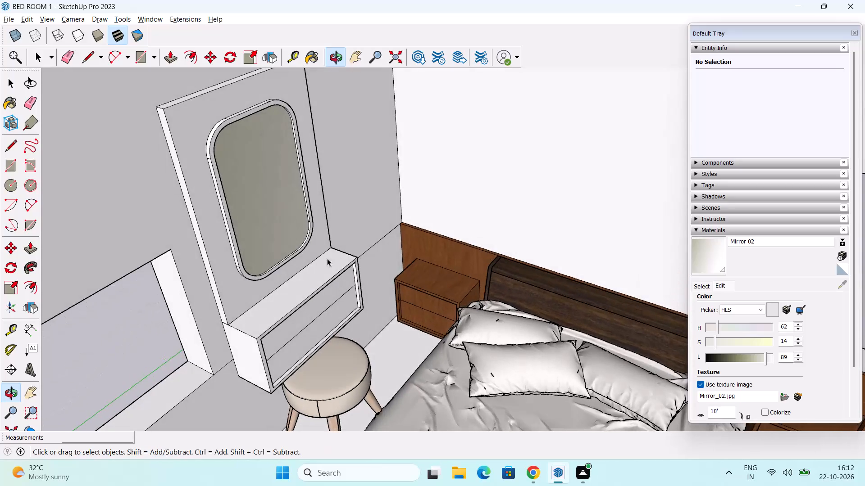
pyautogui.scroll(-3, 373, 247)
pyautogui.moveTo(400, 251); pyautogui.dragTo(410, 220, button='middle')
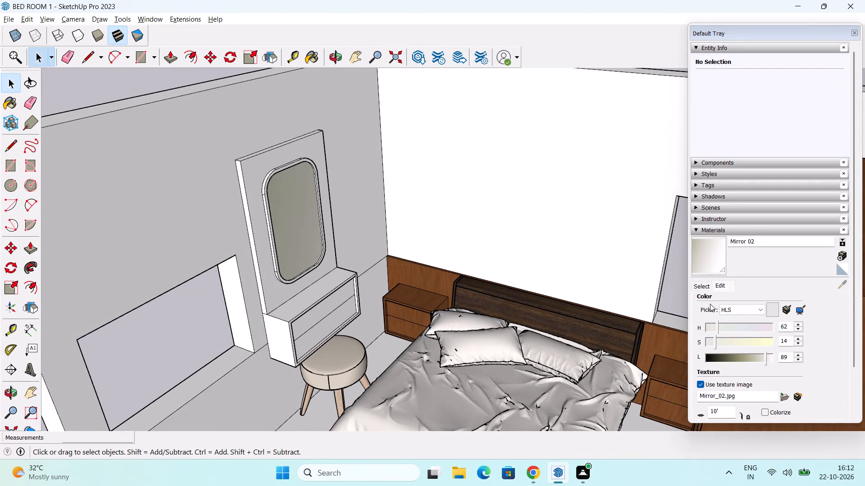
pyautogui.scroll(10, 715, 343)
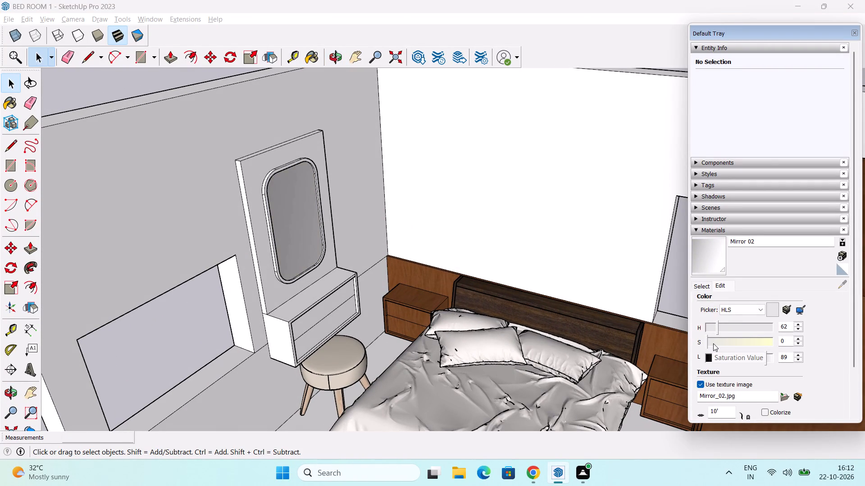
pyautogui.scroll(3, 713, 343)
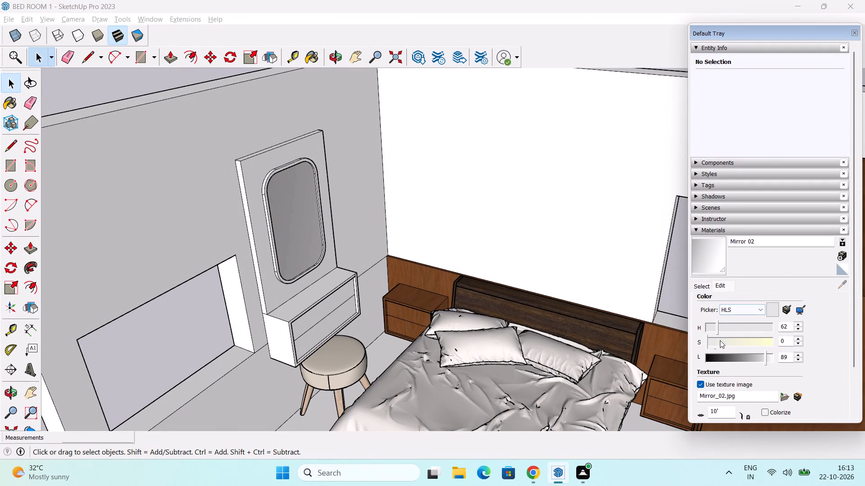
pyautogui.scroll(-8, 718, 340)
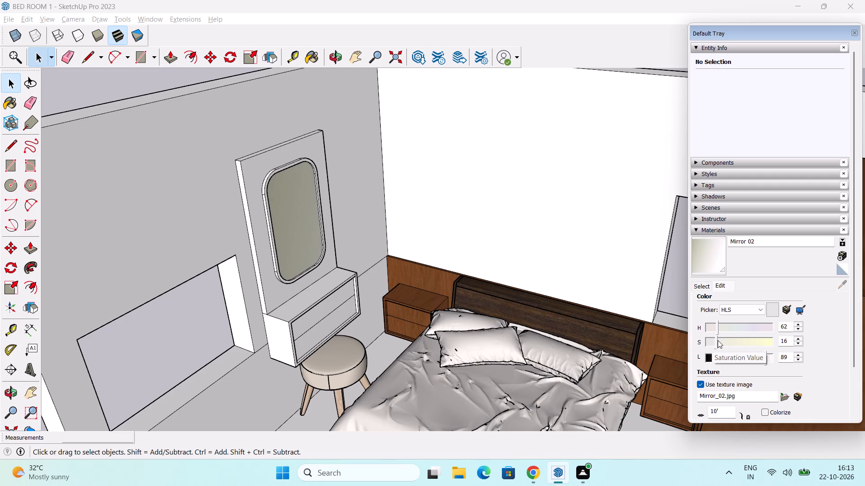
pyautogui.scroll(-3, 718, 340)
pyautogui.press('space')
pyautogui.scroll(-3, 321, 225)
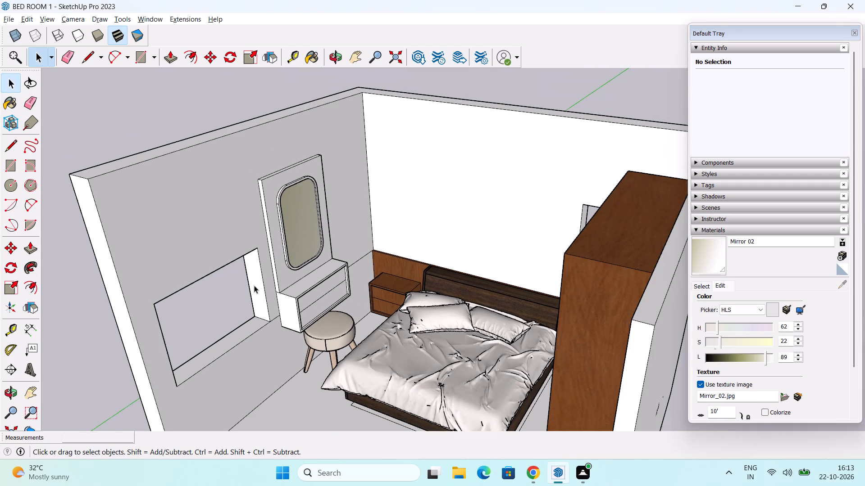
pyautogui.click(219, 291)
# Paint the dressing unit's back panel front and left edge with Formica Laminate Light from Synthetic Surfaces.
pyautogui.moveTo(300, 276); pyautogui.dragTo(350, 303, button='middle')
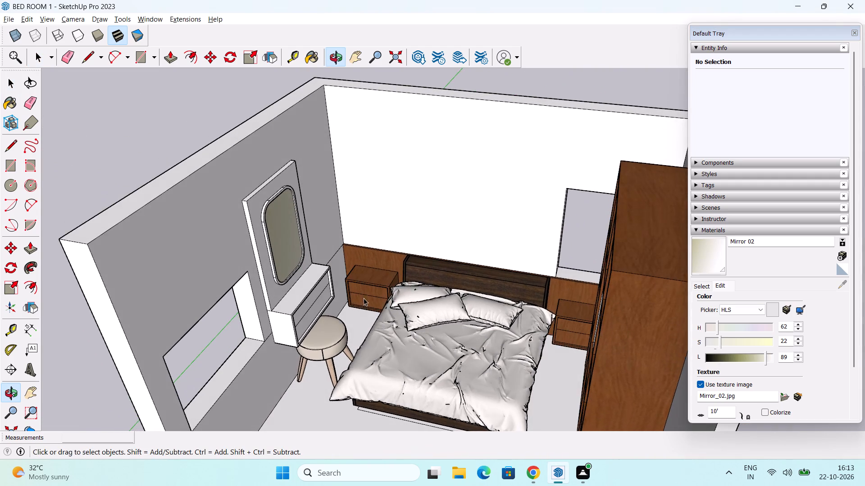
pyautogui.scroll(5, 368, 292)
pyautogui.moveTo(444, 283); pyautogui.dragTo(442, 311, button='middle')
pyautogui.moveTo(757, 305); pyautogui.dragTo(678, 266, button='middle')
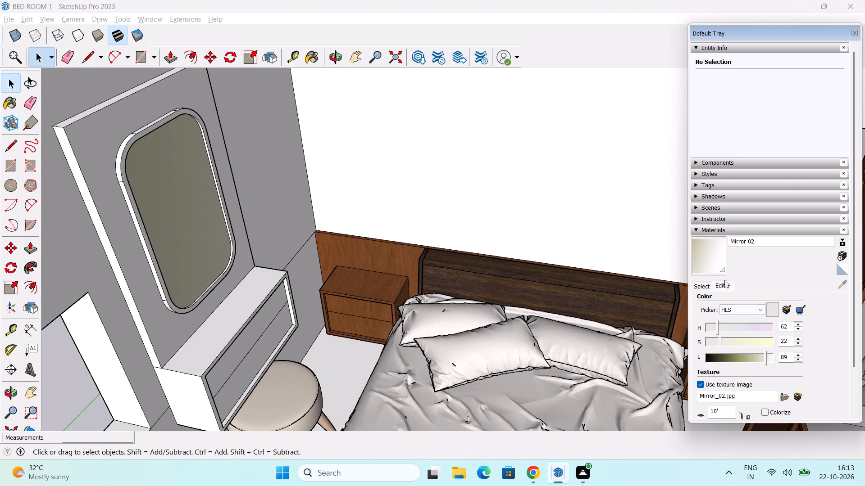
pyautogui.click(704, 283)
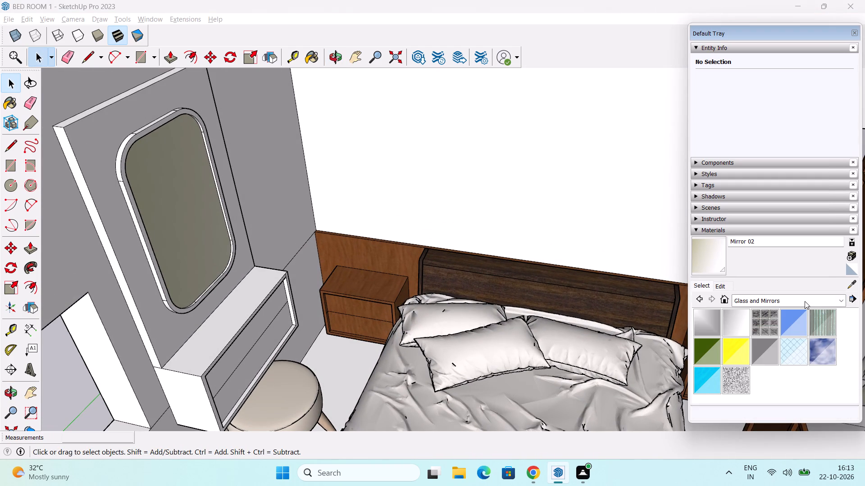
pyautogui.click(805, 301)
pyautogui.scroll(4, 808, 330)
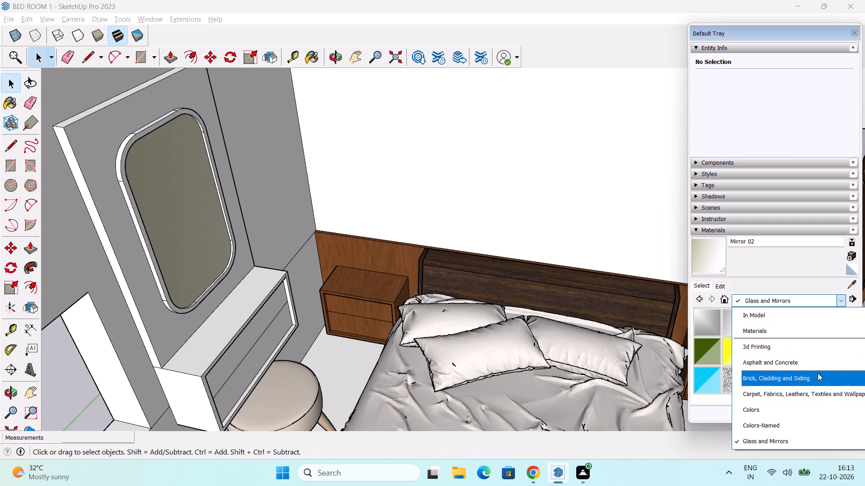
pyautogui.scroll(-1, 818, 373)
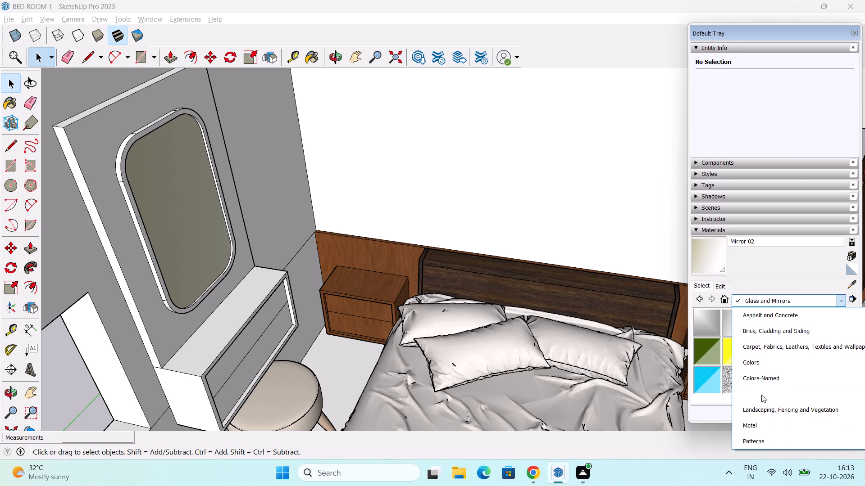
pyautogui.scroll(-2, 774, 378)
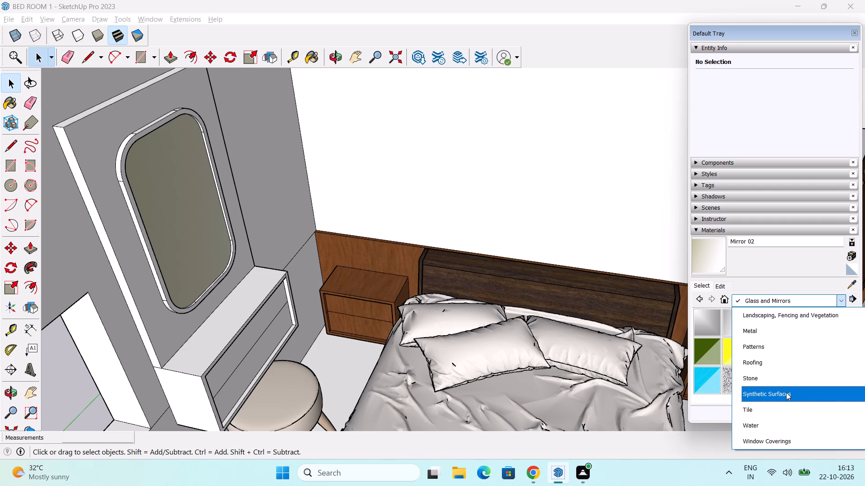
pyautogui.click(787, 394)
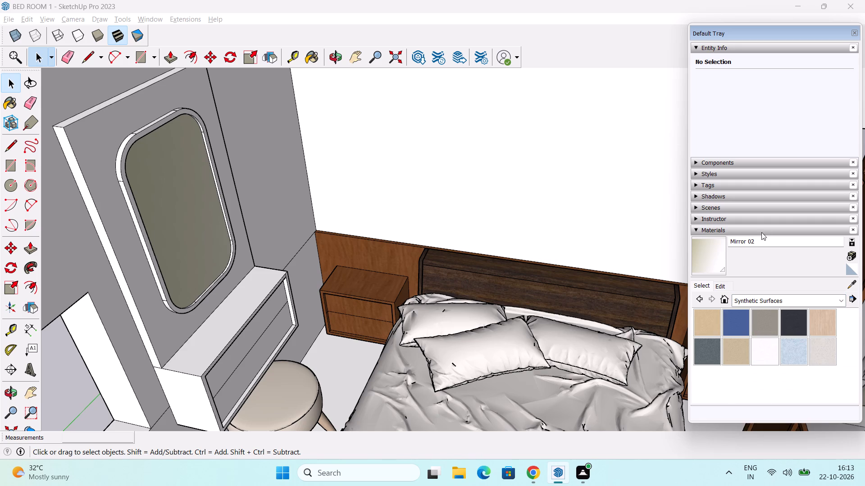
pyautogui.click(825, 323)
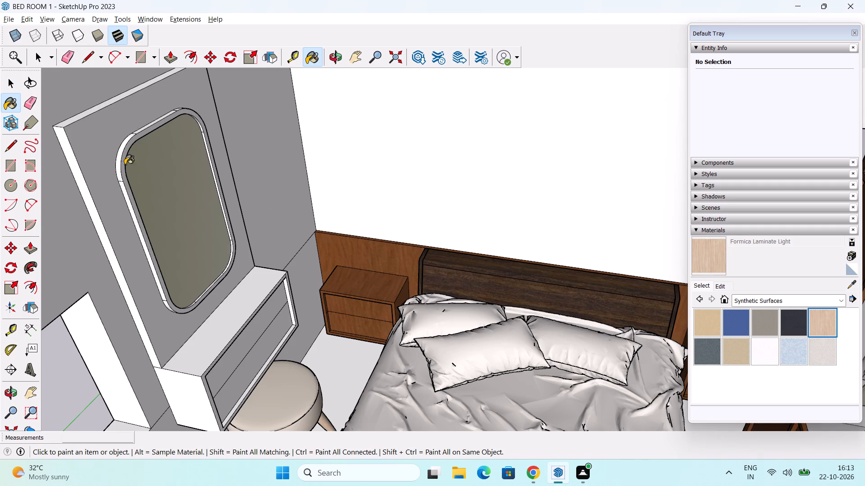
pyautogui.click(96, 148)
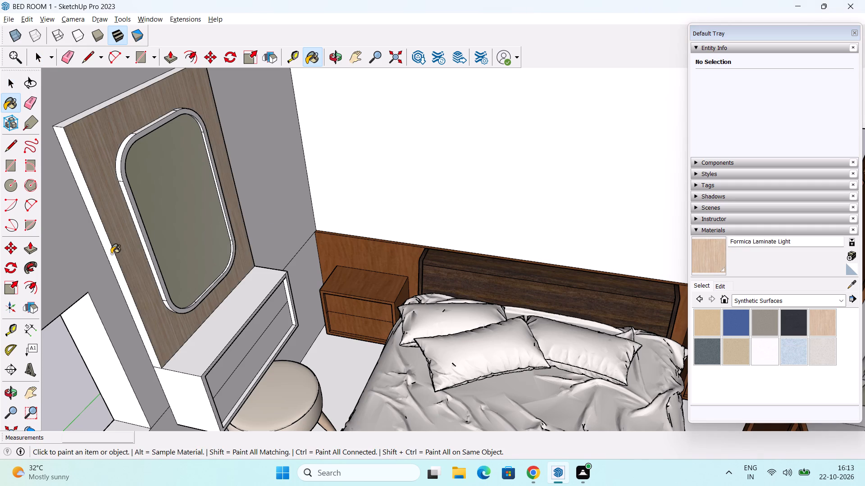
pyautogui.click(111, 254)
# Paint the dressing unit box's top, left side, both drawer fronts and front border with Formica Laminate Light.
pyautogui.scroll(-3, 131, 250)
pyautogui.moveTo(204, 261); pyautogui.dragTo(87, 205, button='middle')
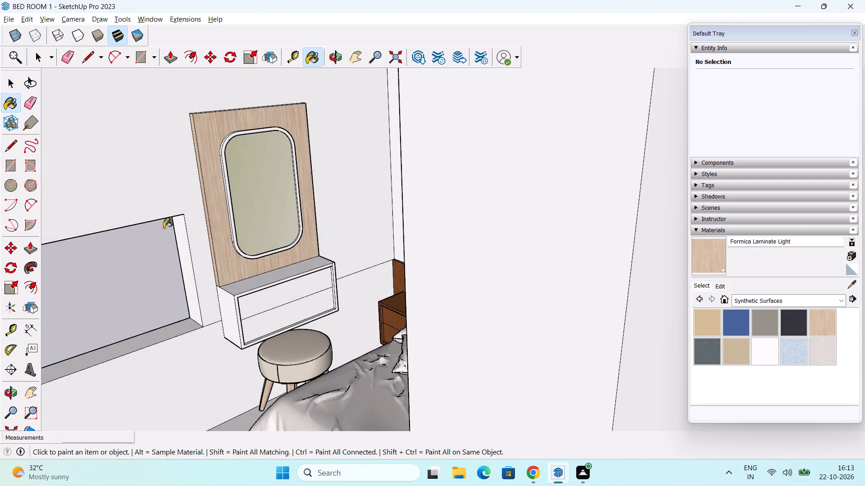
pyautogui.scroll(4, 223, 246)
pyautogui.click(280, 284)
pyautogui.scroll(2, 247, 346)
pyautogui.click(219, 325)
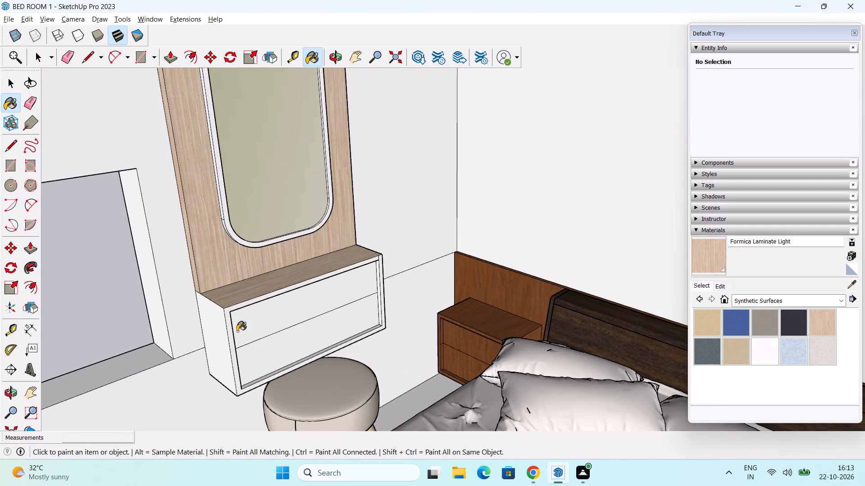
pyautogui.moveTo(254, 326); pyautogui.dragTo(258, 327)
pyautogui.click(268, 349)
pyautogui.scroll(4, 283, 344)
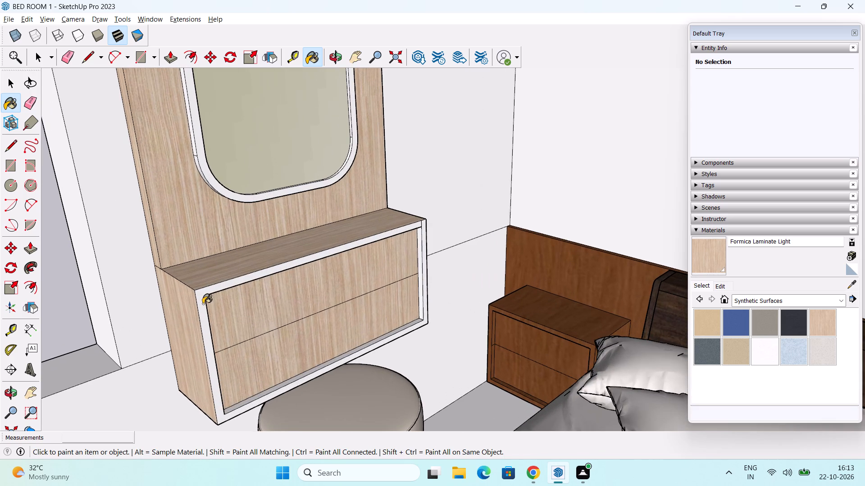
pyautogui.click(203, 303)
# Paint the box's right side and the back panel's right edge with Formica Laminate Light.
pyautogui.moveTo(387, 291); pyautogui.dragTo(285, 289, button='middle')
pyautogui.scroll(5, 425, 295)
pyautogui.moveTo(467, 272); pyautogui.dragTo(328, 250, button='middle')
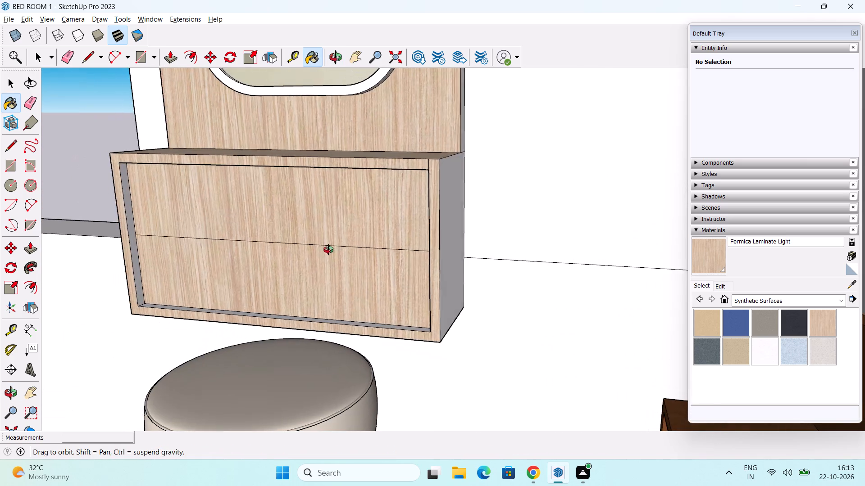
pyautogui.moveTo(328, 250); pyautogui.dragTo(332, 254, button='middle')
pyautogui.click(451, 233)
pyautogui.scroll(2, 465, 143)
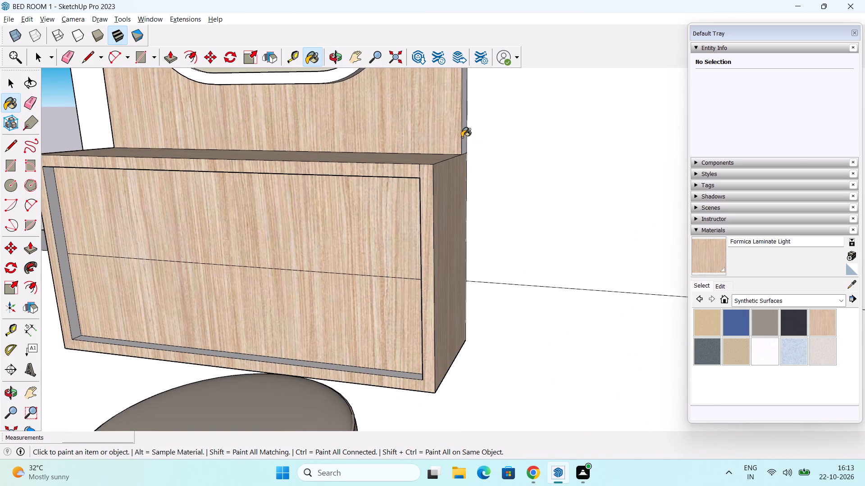
pyautogui.click(465, 137)
# Paint the bottom and left inner sides of the box's front recess with Formica Laminate Light.
pyautogui.moveTo(293, 315); pyautogui.dragTo(342, 273, button='middle')
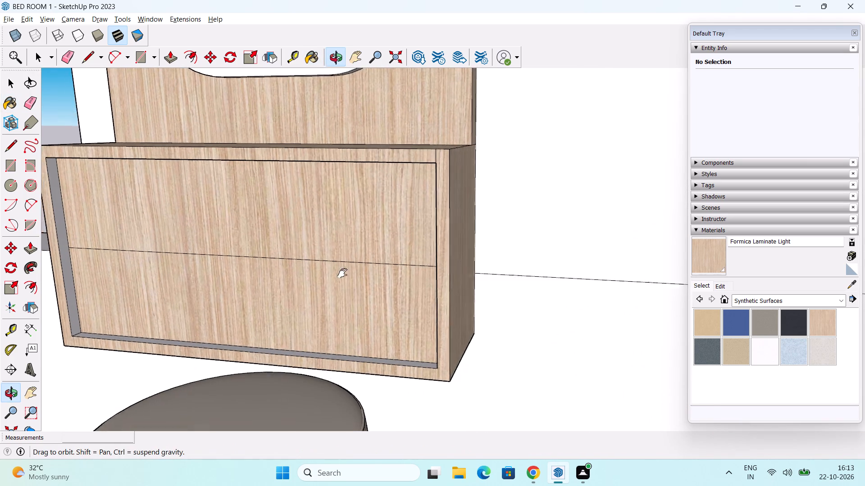
pyautogui.moveTo(342, 273); pyautogui.dragTo(355, 264, button='middle')
pyautogui.moveTo(366, 281); pyautogui.dragTo(374, 344, button='middle')
pyautogui.scroll(1, 375, 346)
pyautogui.click(398, 333)
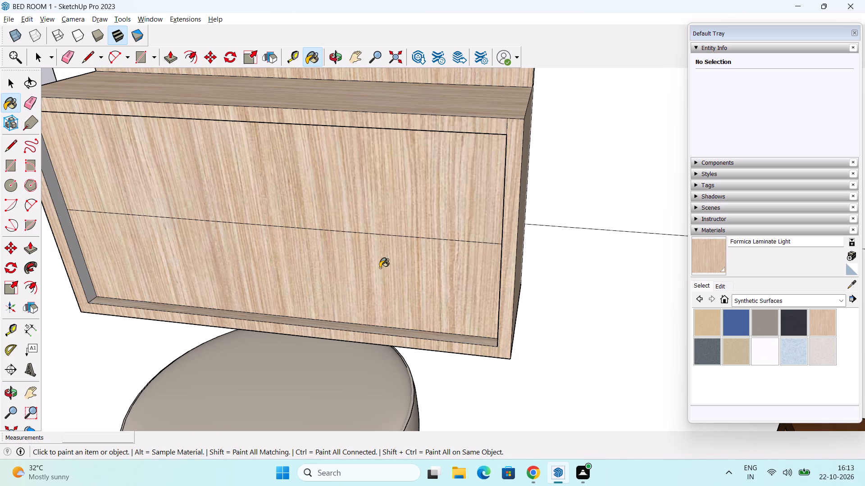
pyautogui.moveTo(380, 268); pyautogui.dragTo(382, 368, button='middle')
pyautogui.click(79, 344)
# Paint the top and right inner sides of the box's front recess with Formica Laminate Light.
pyautogui.moveTo(228, 350); pyautogui.dragTo(286, 275, button='middle')
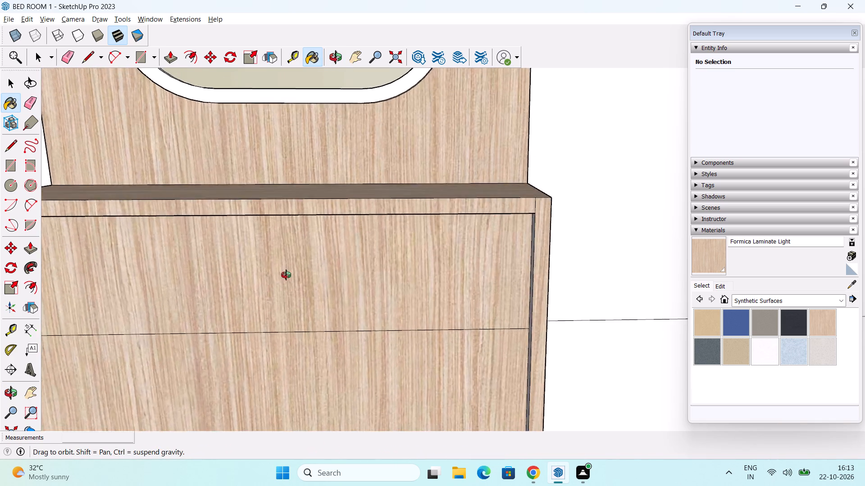
pyautogui.moveTo(286, 275); pyautogui.dragTo(356, 152, button='middle')
pyautogui.moveTo(492, 177); pyautogui.dragTo(492, 332, button='middle')
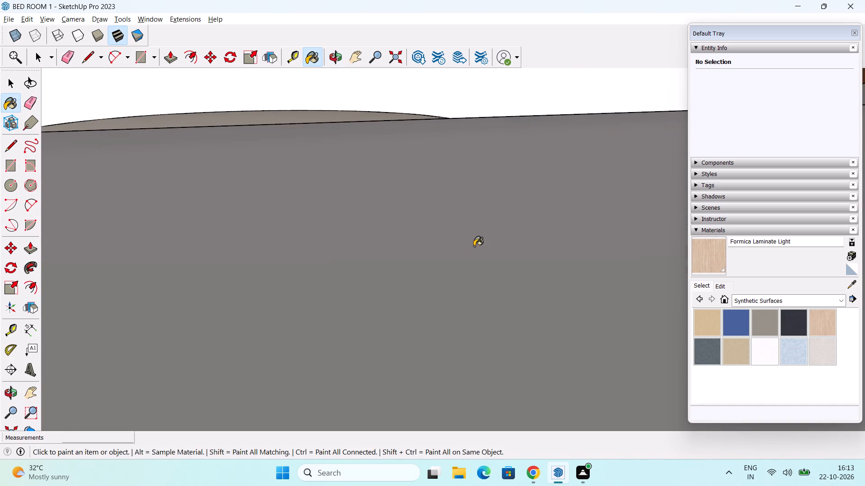
pyautogui.moveTo(474, 246); pyautogui.dragTo(510, 463, button='middle')
pyautogui.scroll(-2, 427, 176)
pyautogui.keyDown('shift'); pyautogui.moveTo(427, 176); pyautogui.dragTo(496, 386, button='middle'); pyautogui.keyUp('shift')
pyautogui.scroll(-3, 448, 132)
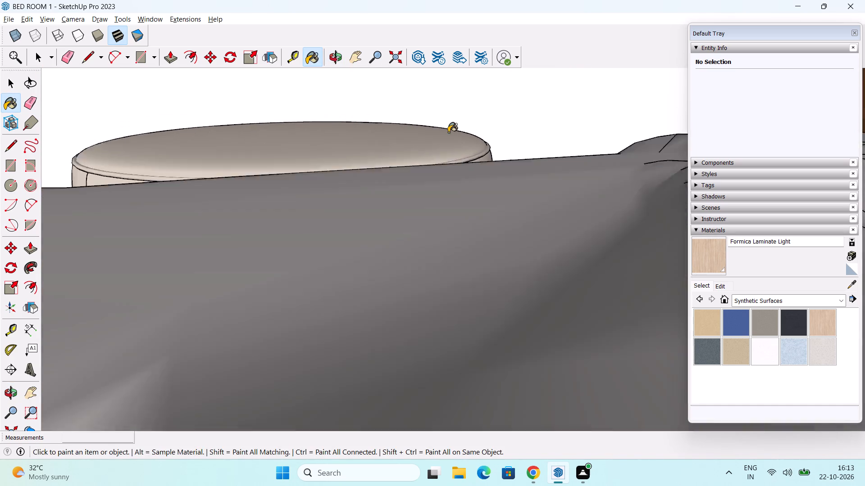
pyautogui.scroll(-4, 448, 132)
pyautogui.keyDown('shift'); pyautogui.moveTo(447, 135); pyautogui.dragTo(509, 342, button='middle'); pyautogui.keyUp('shift')
pyautogui.moveTo(514, 233); pyautogui.dragTo(533, 201, button='middle')
pyautogui.keyDown('shift'); pyautogui.moveTo(533, 193); pyautogui.dragTo(505, 301, button='middle'); pyautogui.keyUp('shift')
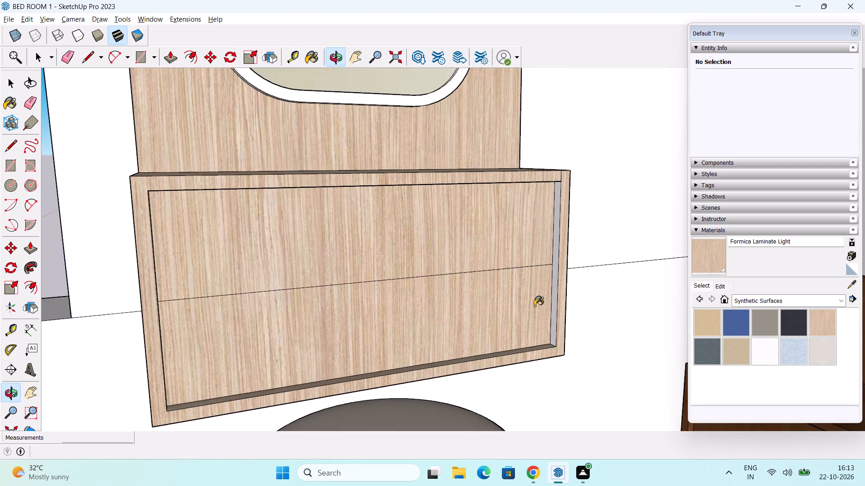
pyautogui.moveTo(534, 296); pyautogui.dragTo(550, 251, button='middle')
pyautogui.scroll(5, 562, 184)
pyautogui.moveTo(556, 202); pyautogui.dragTo(562, 177, button='middle')
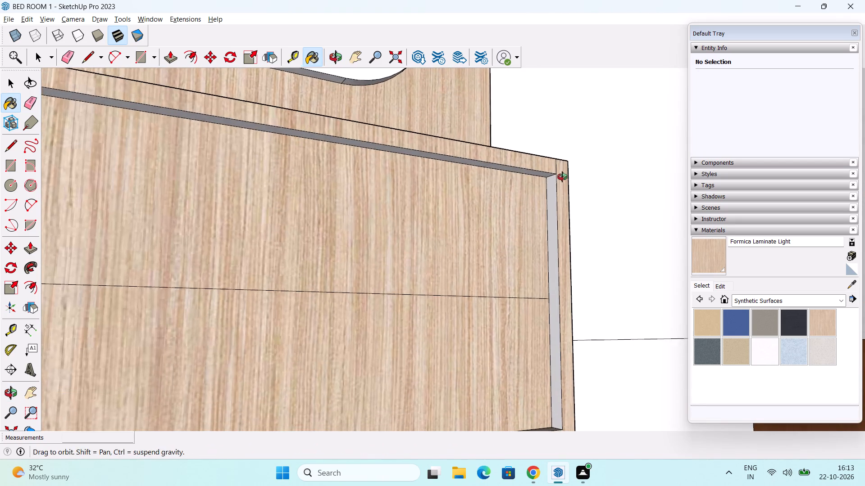
pyautogui.moveTo(562, 177); pyautogui.dragTo(562, 176, button='middle')
pyautogui.moveTo(544, 173); pyautogui.dragTo(550, 175)
pyautogui.click(541, 174)
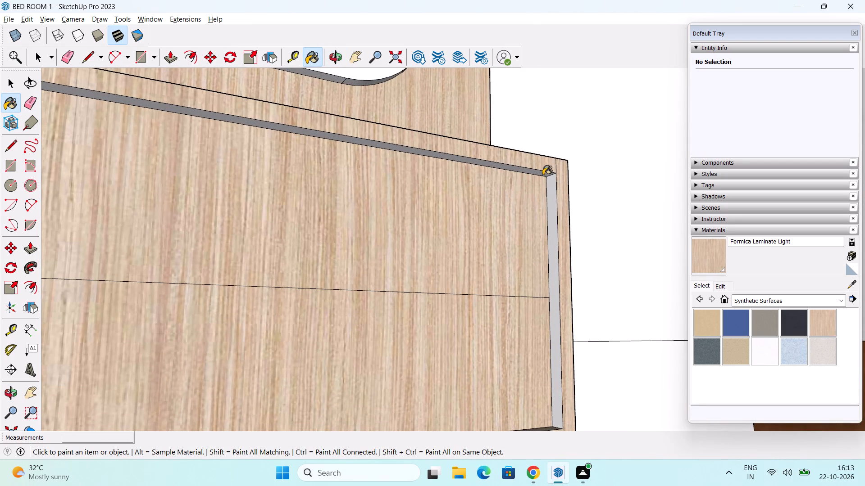
pyautogui.click(553, 198)
pyautogui.scroll(-7, 557, 198)
pyautogui.moveTo(555, 207); pyautogui.dragTo(516, 180, button='middle')
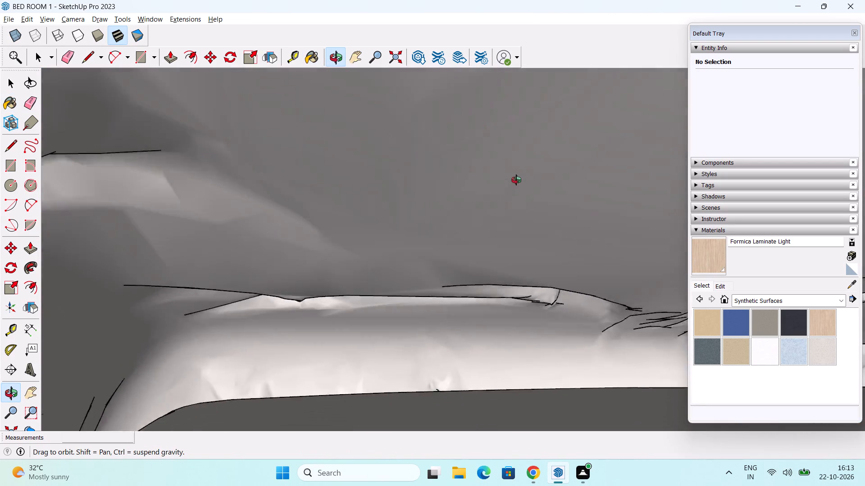
pyautogui.moveTo(516, 180); pyautogui.dragTo(622, 237, button='middle')
pyautogui.moveTo(300, 425); pyautogui.dragTo(338, 315, button='middle')
pyautogui.click(373, 265)
# Examine the painted dressing unit and the rest of the bedroom from several angles.
pyautogui.scroll(-2, 382, 263)
pyautogui.moveTo(401, 255); pyautogui.dragTo(361, 385, button='middle')
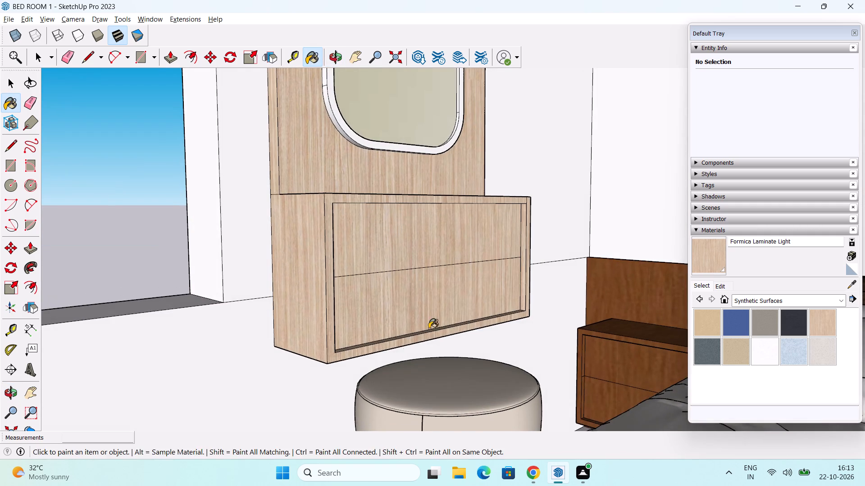
pyautogui.moveTo(450, 306); pyautogui.dragTo(358, 485, button='middle')
pyautogui.scroll(-4, 425, 288)
pyautogui.press('space')
pyautogui.scroll(-3, 454, 256)
pyautogui.moveTo(454, 256); pyautogui.dragTo(411, 299, button='middle')
pyautogui.scroll(-1, 438, 315)
pyautogui.keyDown('shift'); pyautogui.moveTo(430, 336); pyautogui.dragTo(410, 279, button='middle'); pyautogui.keyUp('shift')
pyautogui.moveTo(311, 320); pyautogui.dragTo(485, 330, button='middle')
pyautogui.scroll(-5, 313, 328)
pyautogui.keyDown('shift'); pyautogui.moveTo(207, 363); pyautogui.dragTo(415, 271, button='middle'); pyautogui.keyUp('shift')
pyautogui.moveTo(342, 309); pyautogui.dragTo(427, 301, button='middle')
pyautogui.scroll(-3, 424, 301)
pyautogui.keyDown('shift'); pyautogui.moveTo(396, 312); pyautogui.dragTo(344, 343, button='middle'); pyautogui.keyUp('shift')
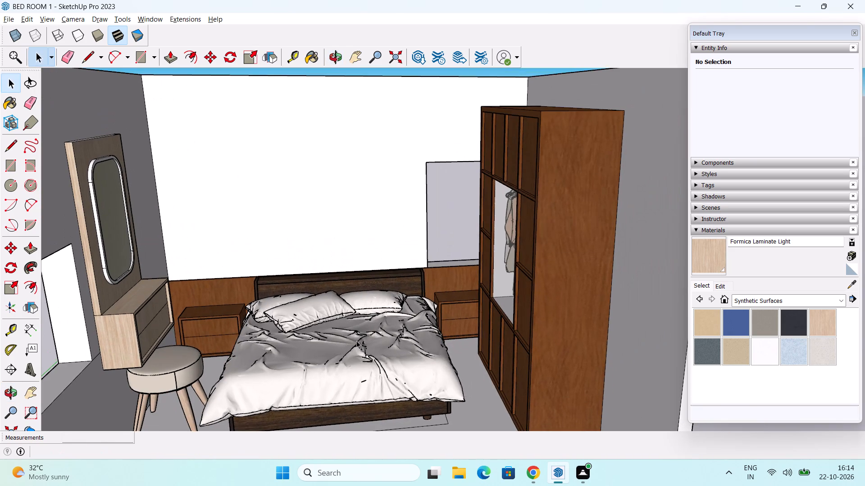
pyautogui.moveTo(373, 328); pyautogui.dragTo(265, 317, button='middle')
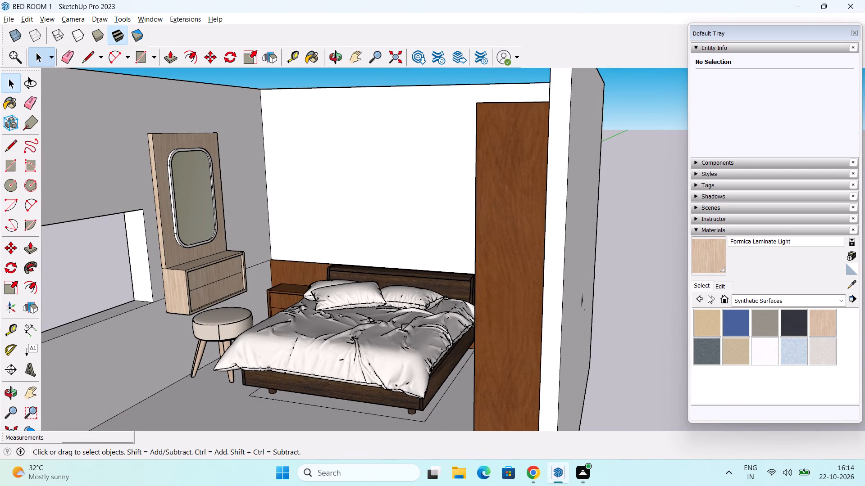
# Paint the mirror frame's front face, outer left side and lower-left outer corner with Wood Veneer 01 from Wood.
pyautogui.click(703, 285)
pyautogui.click(772, 302)
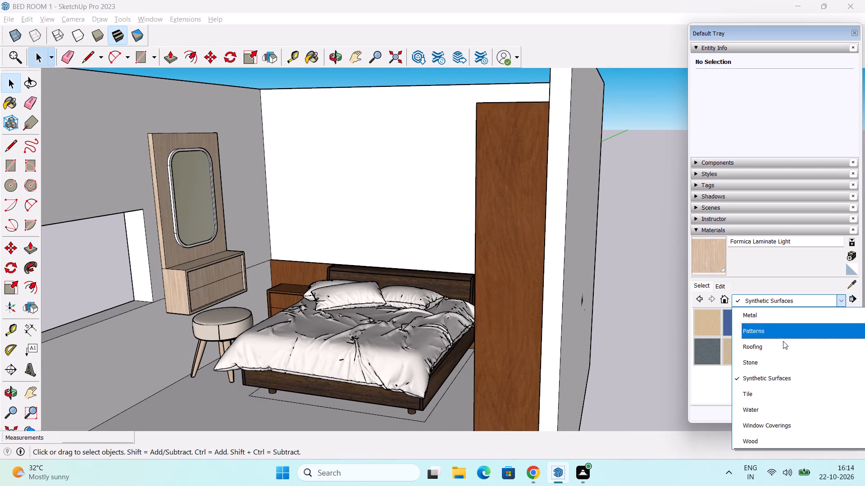
pyautogui.scroll(-5, 792, 381)
pyautogui.click(766, 442)
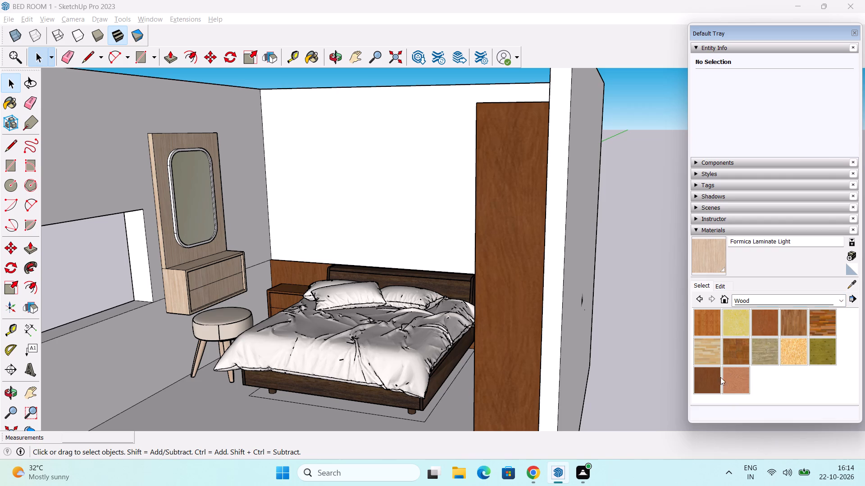
pyautogui.click(710, 384)
pyautogui.scroll(12, 237, 254)
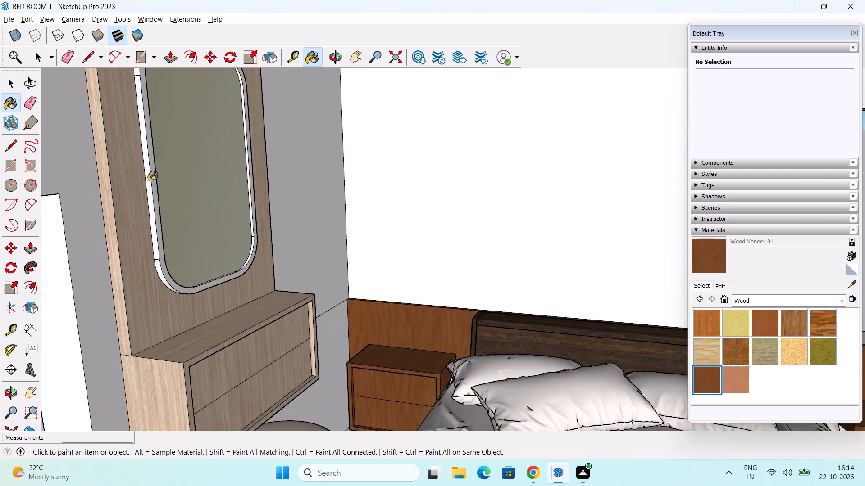
pyautogui.scroll(1, 148, 181)
pyautogui.click(156, 189)
pyautogui.scroll(2, 153, 214)
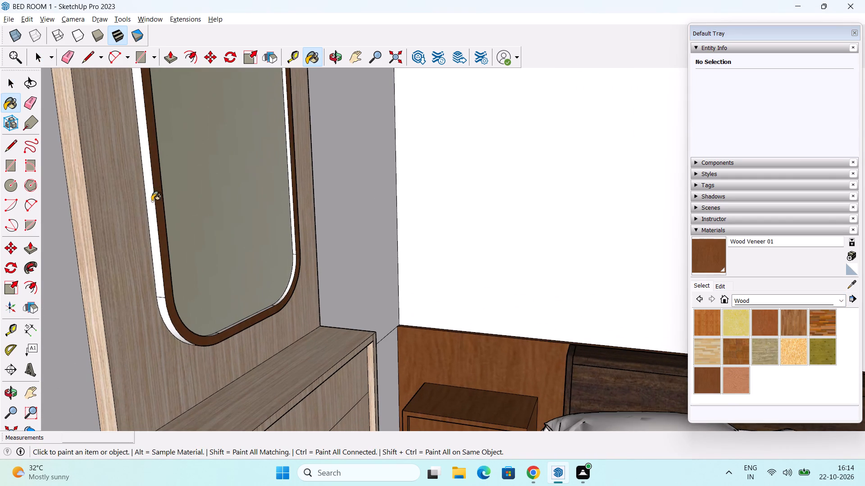
pyautogui.click(149, 188)
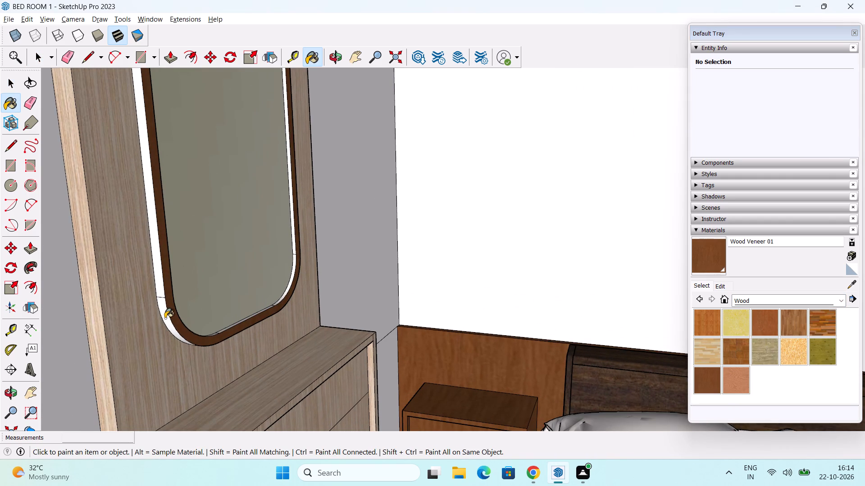
pyautogui.click(165, 318)
# Paint the mirror frame's right inner side and lower-right inner corner with Wood Veneer 01.
pyautogui.moveTo(260, 217); pyautogui.dragTo(249, 323, button='middle')
pyautogui.scroll(1, 285, 276)
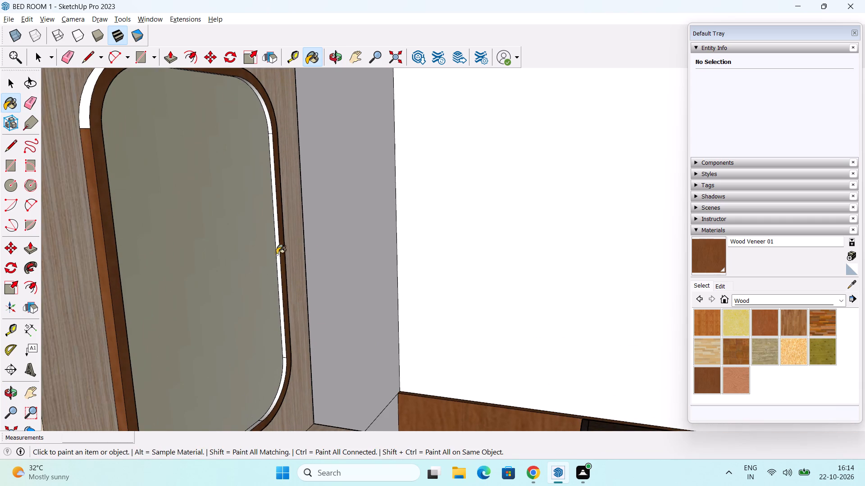
pyautogui.click(278, 260)
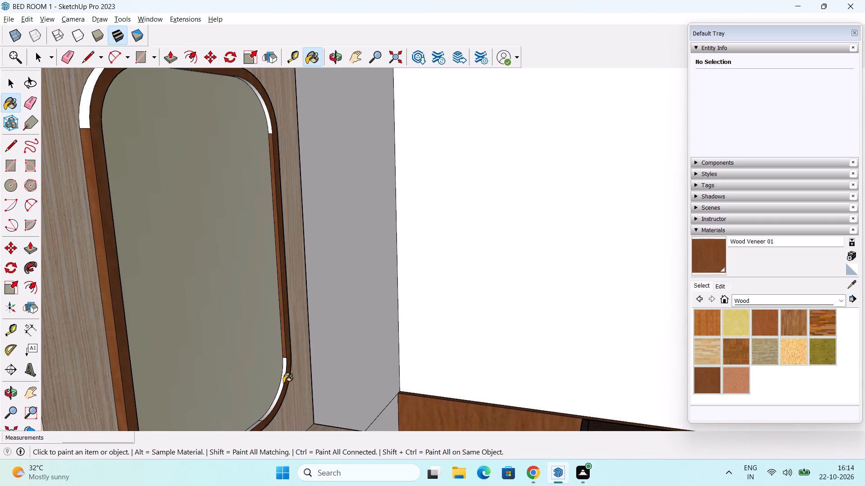
pyautogui.click(282, 380)
# Paint the mirror frame's bottom inner side, lower-left inner corner and left inner side with Wood Veneer 01.
pyautogui.moveTo(287, 382); pyautogui.dragTo(308, 304, button='middle')
pyautogui.moveTo(285, 349); pyautogui.dragTo(179, 465, button='middle')
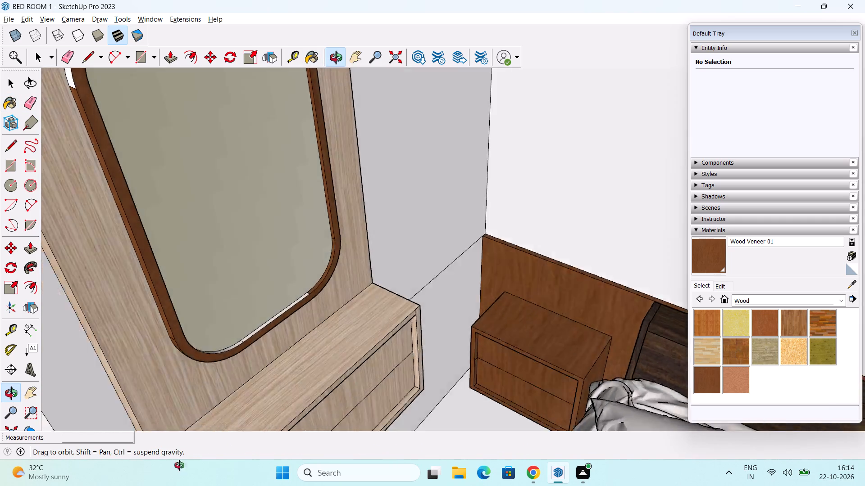
pyautogui.moveTo(179, 465); pyautogui.dragTo(114, 439, button='middle')
pyautogui.scroll(3, 205, 325)
pyautogui.moveTo(291, 300); pyautogui.dragTo(146, 384, button='middle')
pyautogui.scroll(2, 273, 226)
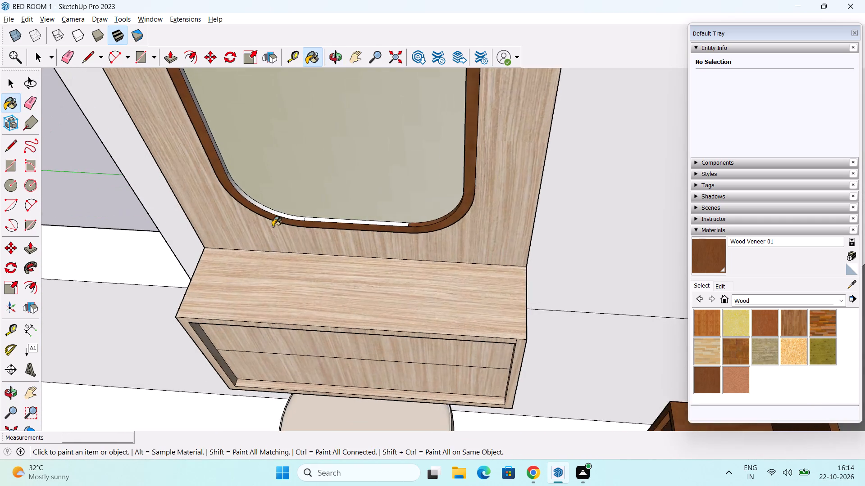
pyautogui.scroll(2, 273, 226)
pyautogui.click(318, 217)
pyautogui.click(301, 216)
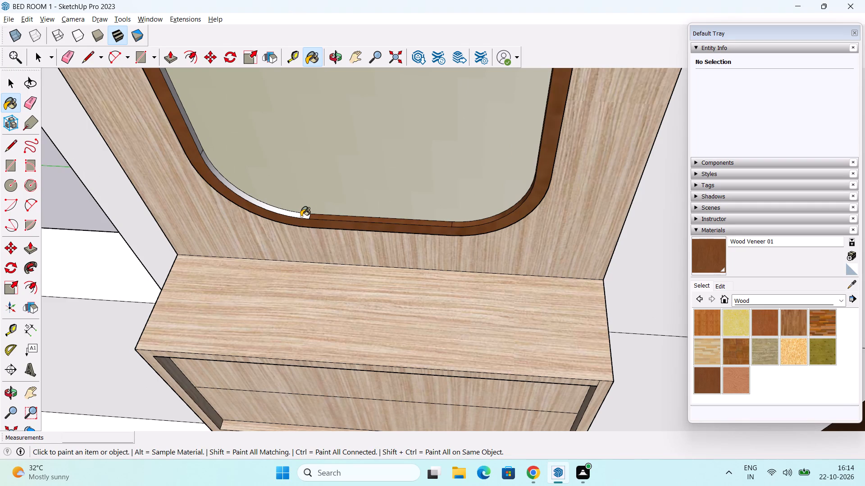
pyautogui.moveTo(304, 193); pyautogui.dragTo(310, 320, button='middle')
pyautogui.click(187, 255)
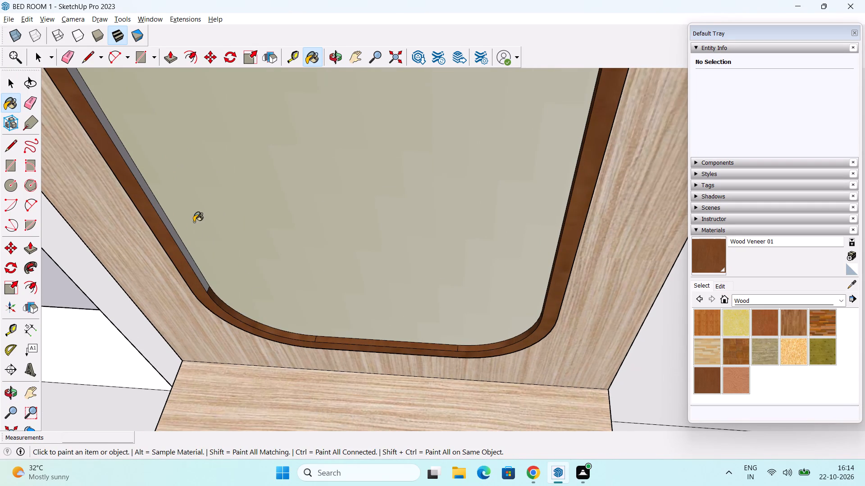
# Paint the mirror frame's outer right side, outer top side and both upper outer corners with Wood Veneer 01.
pyautogui.scroll(-7, 195, 218)
pyautogui.moveTo(230, 170); pyautogui.dragTo(238, 304, button='middle')
pyautogui.moveTo(343, 265); pyautogui.dragTo(291, 238, button='middle')
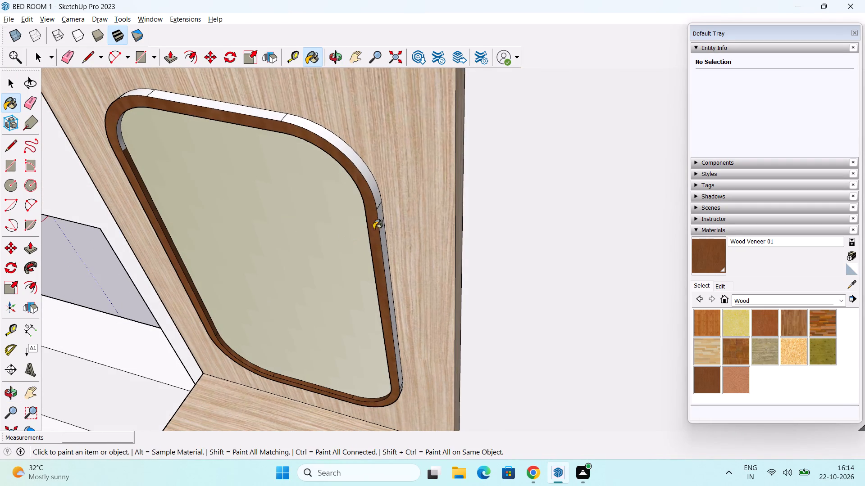
pyautogui.click(380, 217)
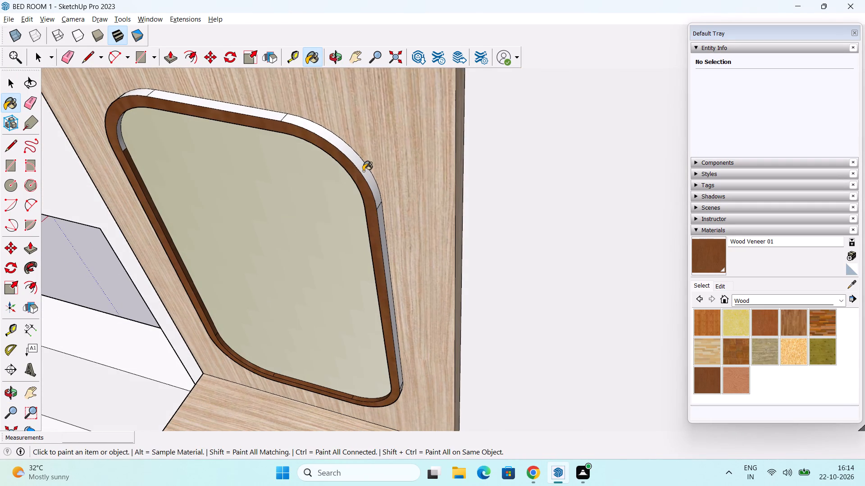
pyautogui.click(363, 170)
pyautogui.moveTo(314, 165); pyautogui.dragTo(432, 281, button='middle')
pyautogui.click(346, 229)
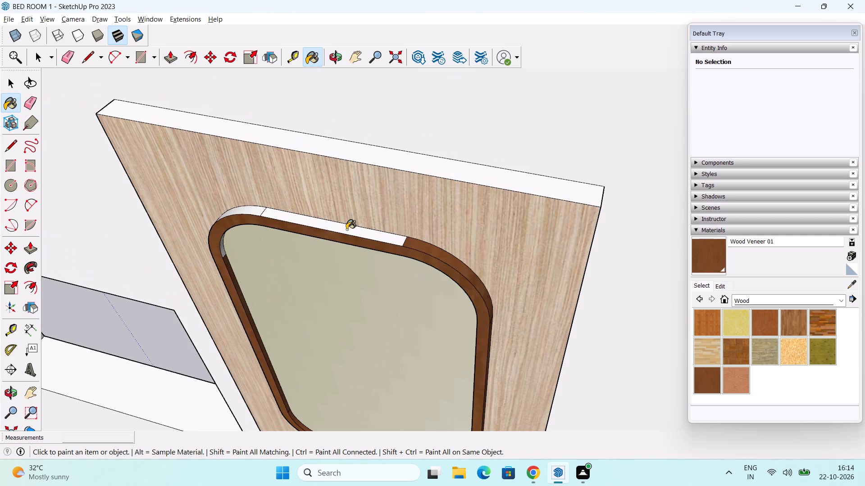
pyautogui.moveTo(288, 252); pyautogui.dragTo(447, 267, button='middle')
pyautogui.moveTo(356, 283); pyautogui.dragTo(535, 272, button='middle')
pyautogui.click(424, 246)
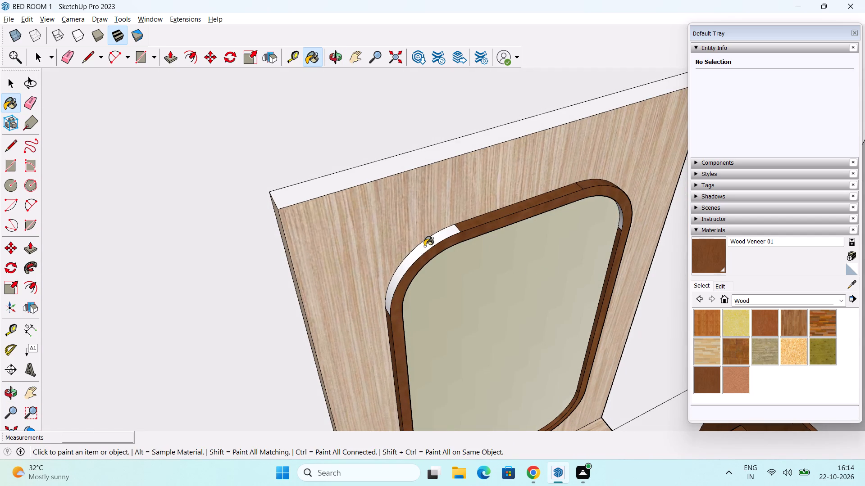
# Paint the mirror frame's top inner side and both upper inner corners with Wood Veneer 01.
pyautogui.moveTo(490, 300); pyautogui.dragTo(413, 169, button='middle')
pyautogui.keyDown('shift'); pyautogui.moveTo(458, 193); pyautogui.dragTo(422, 316, button='middle'); pyautogui.keyUp('shift')
pyautogui.moveTo(447, 392); pyautogui.dragTo(416, 200, button='middle')
pyautogui.scroll(4, 340, 301)
pyautogui.moveTo(396, 267); pyautogui.dragTo(401, 267)
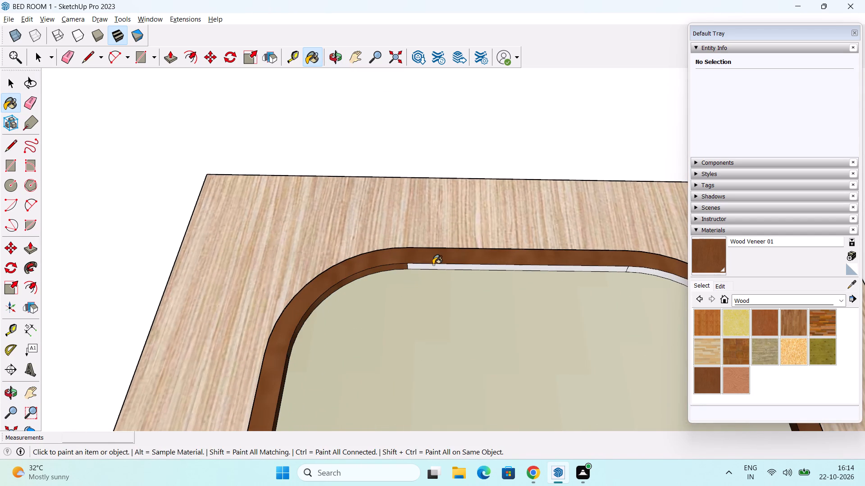
pyautogui.click(434, 266)
pyautogui.moveTo(559, 288); pyautogui.dragTo(394, 261, button='middle')
pyautogui.moveTo(543, 317); pyautogui.dragTo(572, 323, button='middle')
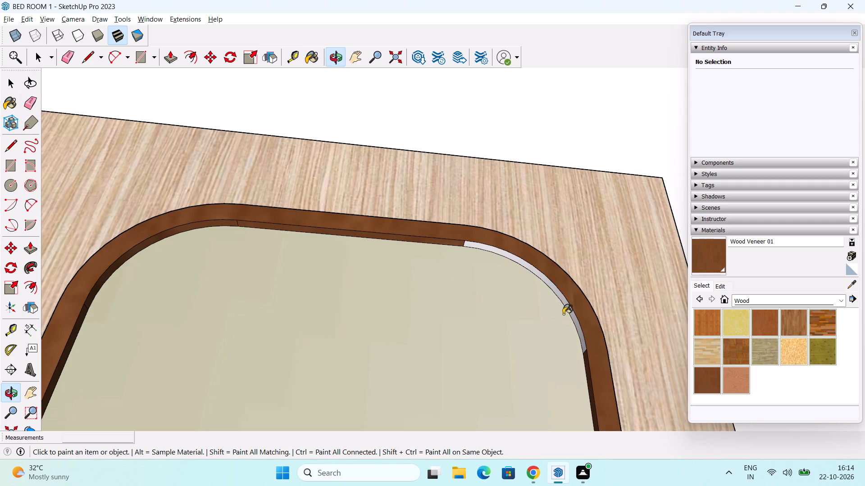
pyautogui.click(569, 308)
# Examine the finished mirror frame and the dressing unit within the whole bedroom from several angles.
pyautogui.scroll(-9, 569, 308)
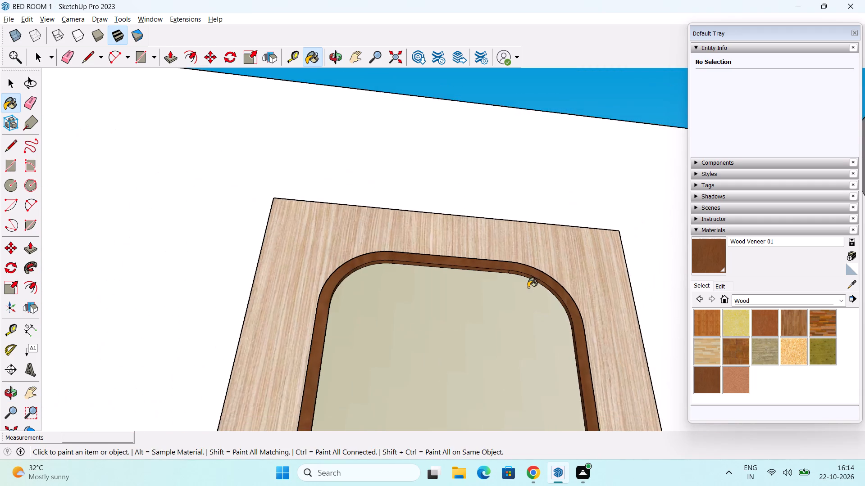
pyautogui.moveTo(528, 288); pyautogui.dragTo(661, 475, button='middle')
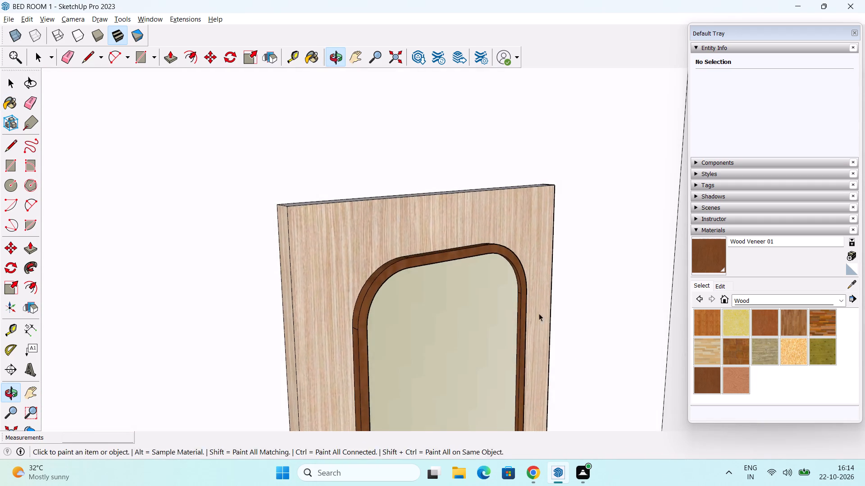
pyautogui.press('space')
pyautogui.scroll(-6, 536, 294)
pyautogui.moveTo(570, 306); pyautogui.dragTo(438, 248, button='middle')
pyautogui.scroll(-7, 456, 251)
pyautogui.moveTo(463, 319); pyautogui.dragTo(433, 273, button='middle')
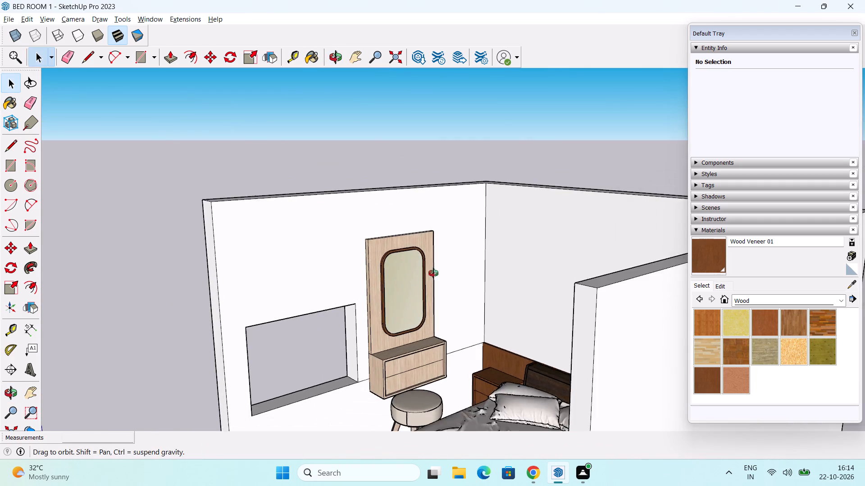
pyautogui.moveTo(433, 273); pyautogui.dragTo(397, 233, button='middle')
pyautogui.scroll(-3, 448, 261)
pyautogui.moveTo(379, 294); pyautogui.dragTo(531, 331, button='middle')
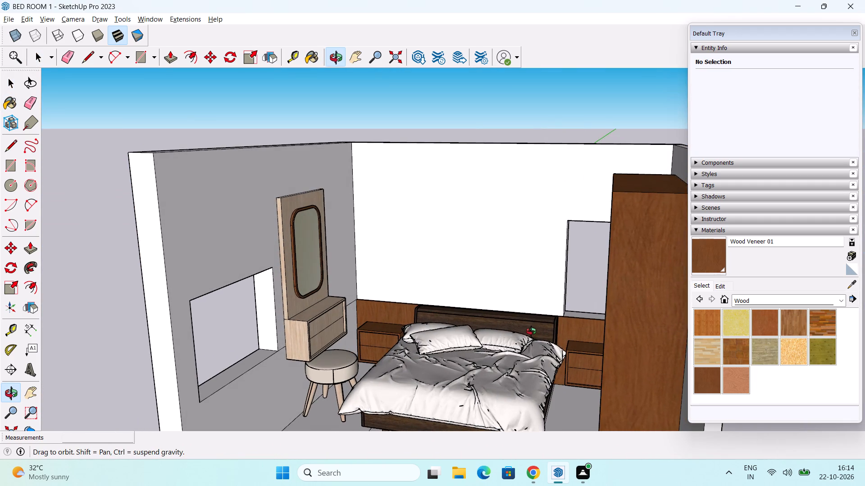
pyautogui.moveTo(531, 331); pyautogui.dragTo(531, 332, button='middle')
pyautogui.scroll(-3, 535, 332)
pyautogui.moveTo(543, 336); pyautogui.dragTo(564, 346, button='middle')
pyautogui.moveTo(563, 343); pyautogui.dragTo(483, 315, button='middle')
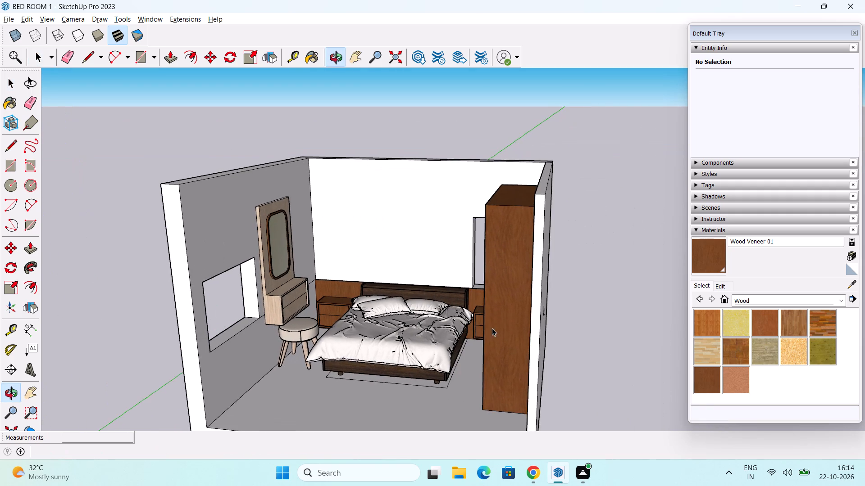
pyautogui.scroll(2, 470, 335)
pyautogui.moveTo(470, 340); pyautogui.dragTo(496, 351, button='middle')
# Save the bedroom model.
pyautogui.hotkey('ctrl', 's')
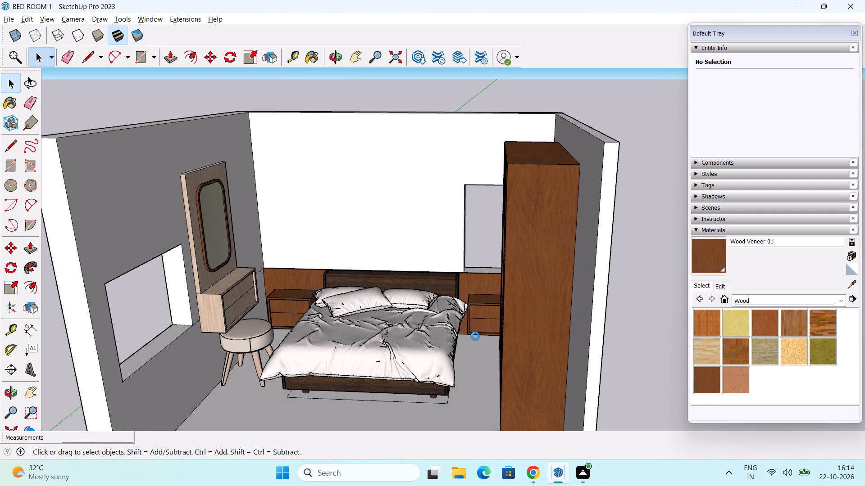
# Paint the top edge of the dressing unit's mirror panel with Formica Laminate Light from Synthetic Surfaces.
pyautogui.moveTo(288, 291); pyautogui.dragTo(276, 390, button='middle')
pyautogui.moveTo(276, 390); pyautogui.dragTo(275, 389, button='middle')
pyautogui.moveTo(266, 251); pyautogui.dragTo(299, 253, button='middle')
pyautogui.click(787, 303)
pyautogui.scroll(3, 783, 340)
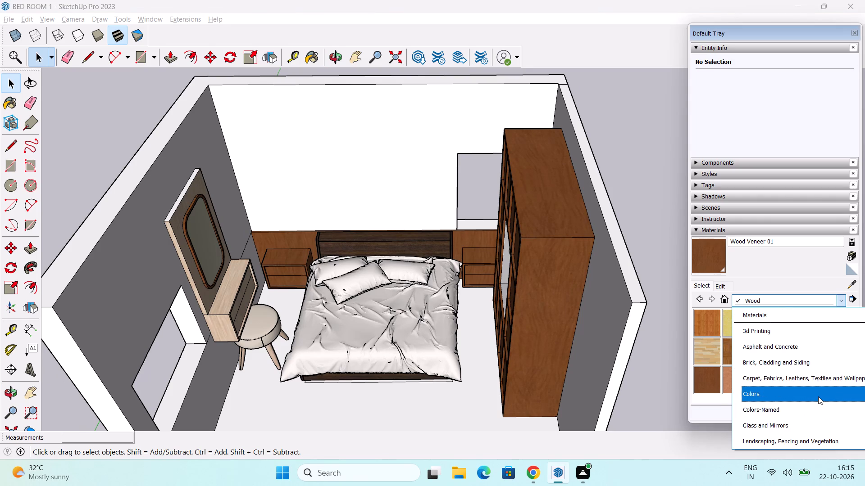
pyautogui.scroll(2, 818, 396)
pyautogui.scroll(-3, 818, 387)
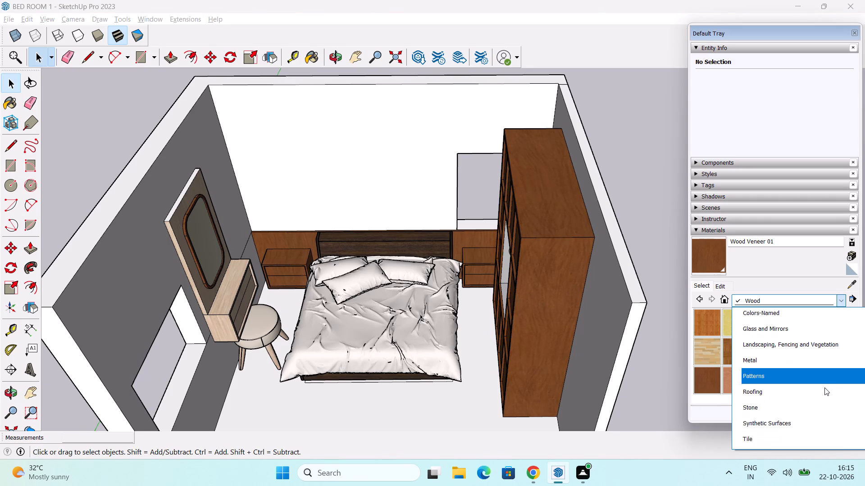
pyautogui.click(791, 390)
pyautogui.click(818, 311)
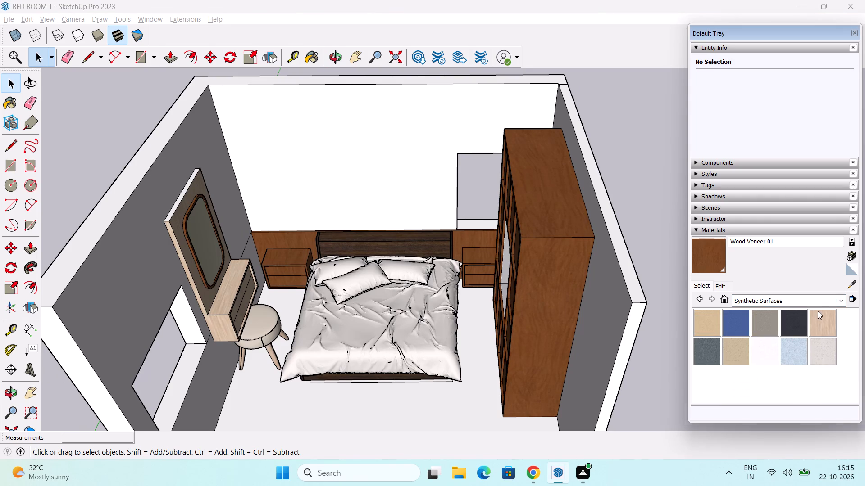
pyautogui.scroll(7, 333, 267)
pyautogui.click(119, 169)
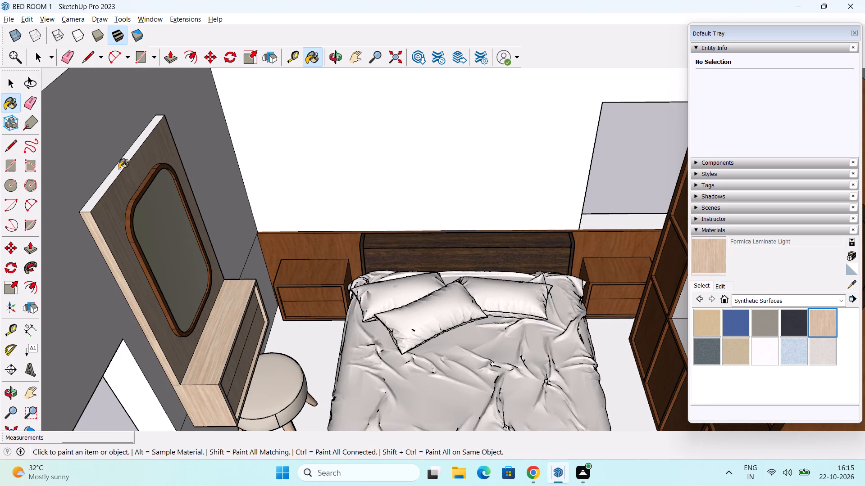
pyautogui.scroll(-9, 144, 171)
pyautogui.moveTo(258, 303); pyautogui.dragTo(265, 212, button='middle')
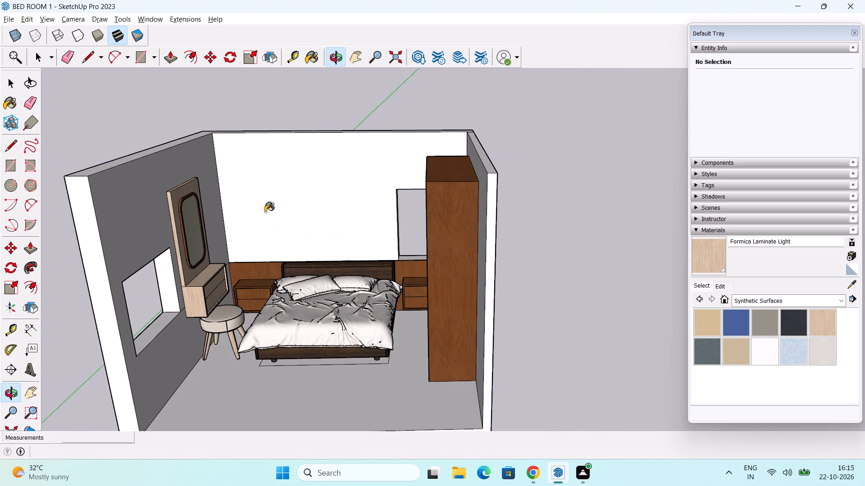
pyautogui.press('space')
# Save the bedroom model with the painted panel edge.
pyautogui.moveTo(342, 232); pyautogui.dragTo(386, 217, button='middle')
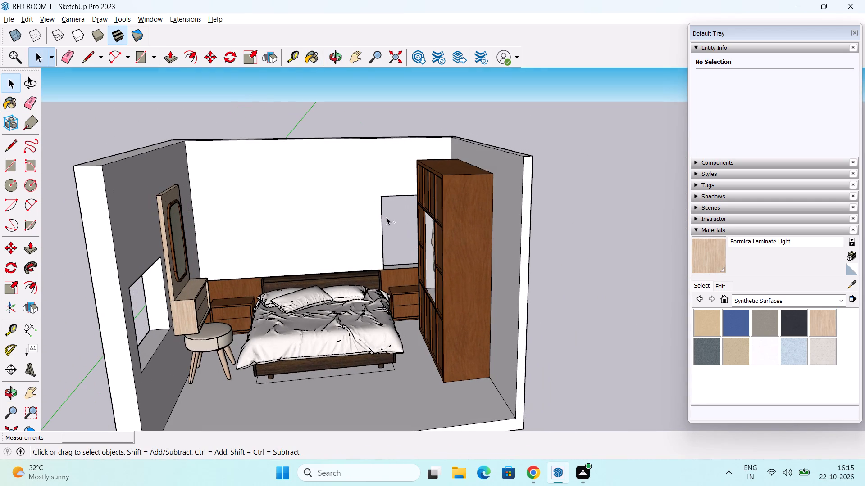
pyautogui.hotkey('ctrl', 's')
pyautogui.hotkey('ctrl', 's')
pyautogui.hotkey('ctrl', 's')
pyautogui.hotkey('ctrl', 's')
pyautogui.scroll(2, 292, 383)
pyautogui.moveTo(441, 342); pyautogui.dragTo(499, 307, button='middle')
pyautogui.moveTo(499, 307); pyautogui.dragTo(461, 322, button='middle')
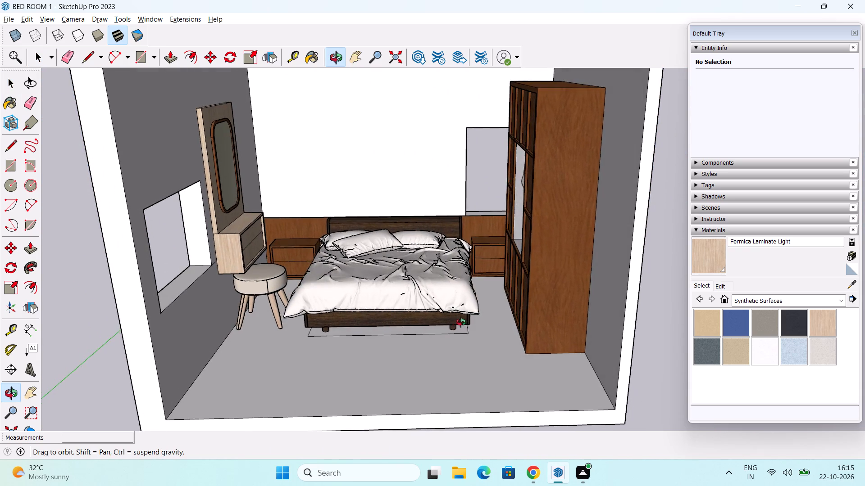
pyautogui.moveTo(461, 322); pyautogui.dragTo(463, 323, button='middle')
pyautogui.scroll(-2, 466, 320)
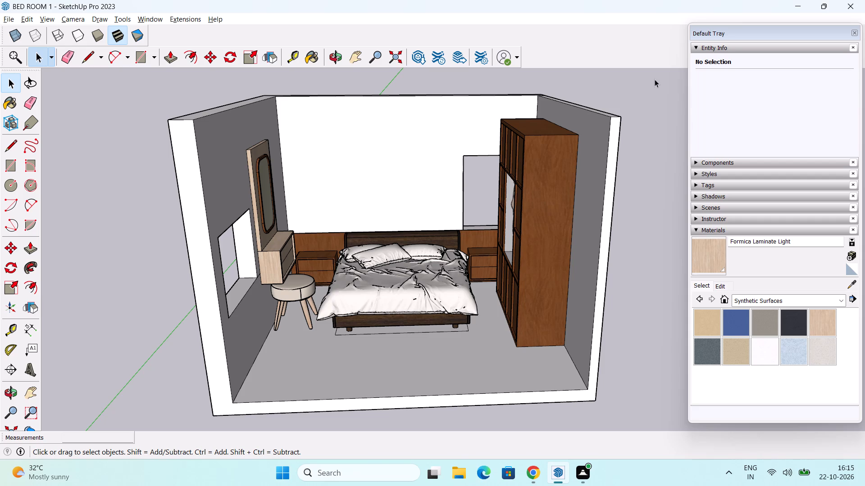
# Browse the Colors-Named material collection for a light colour for the bedroom walls.
pyautogui.click(769, 297)
pyautogui.scroll(3, 782, 349)
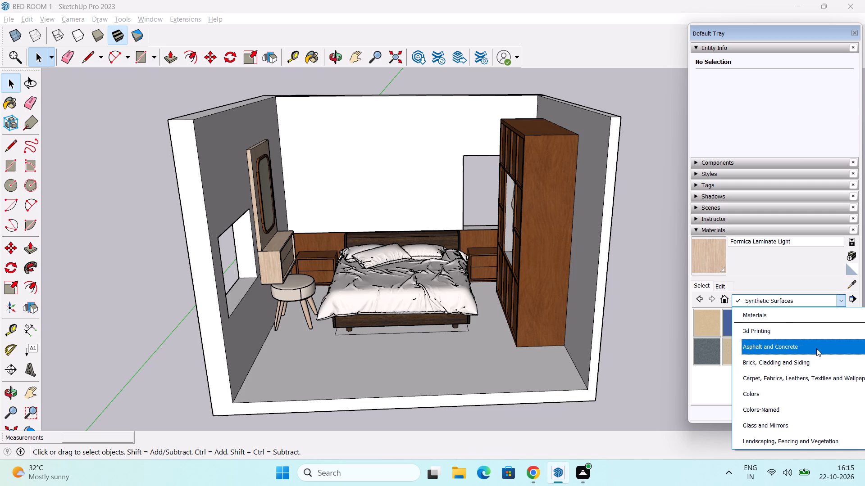
pyautogui.scroll(3, 803, 354)
pyautogui.scroll(-1, 815, 368)
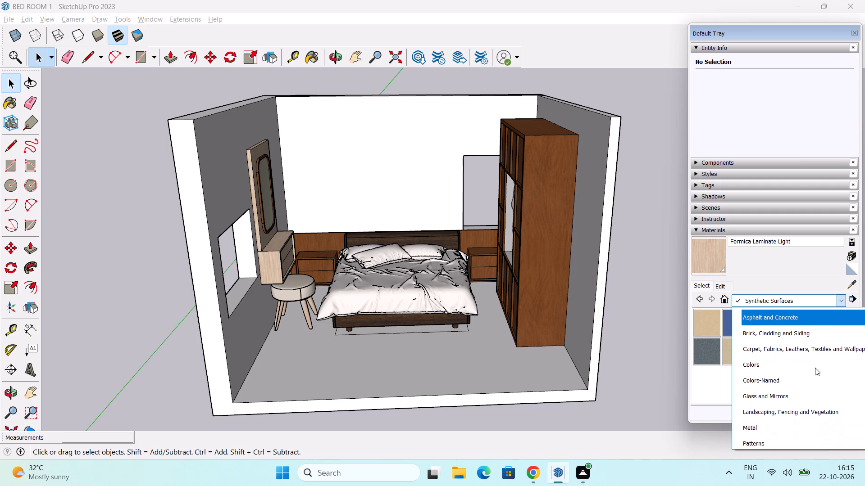
pyautogui.click(794, 377)
pyautogui.scroll(-3, 798, 342)
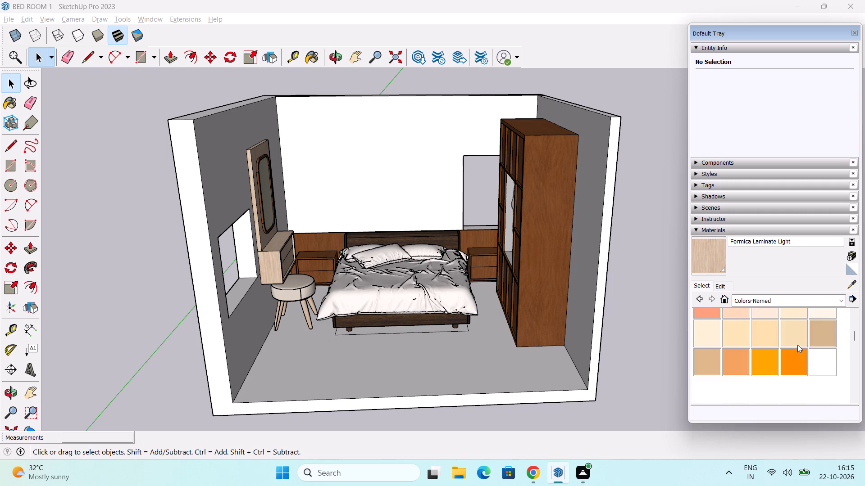
pyautogui.scroll(-6, 792, 348)
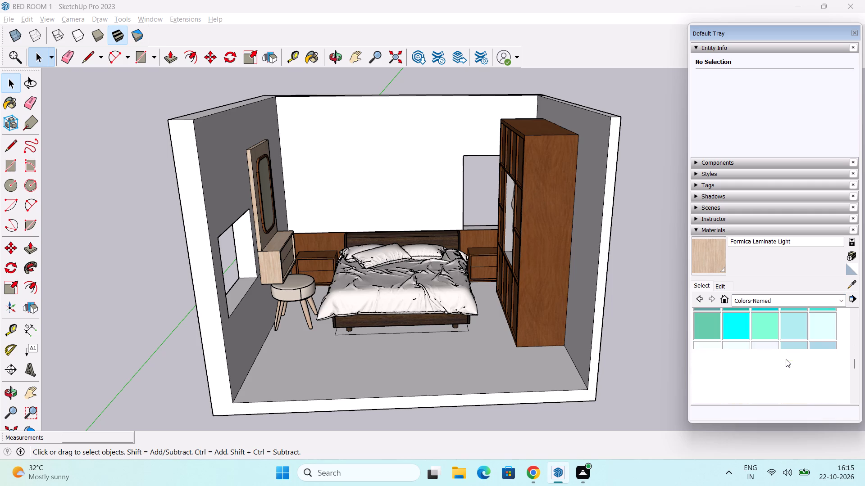
pyautogui.scroll(-2, 783, 373)
pyautogui.scroll(7, 783, 372)
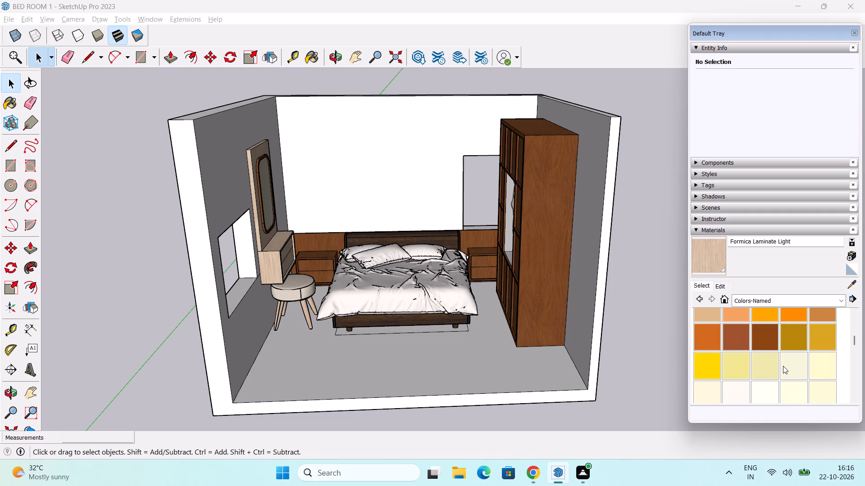
pyautogui.scroll(8, 794, 317)
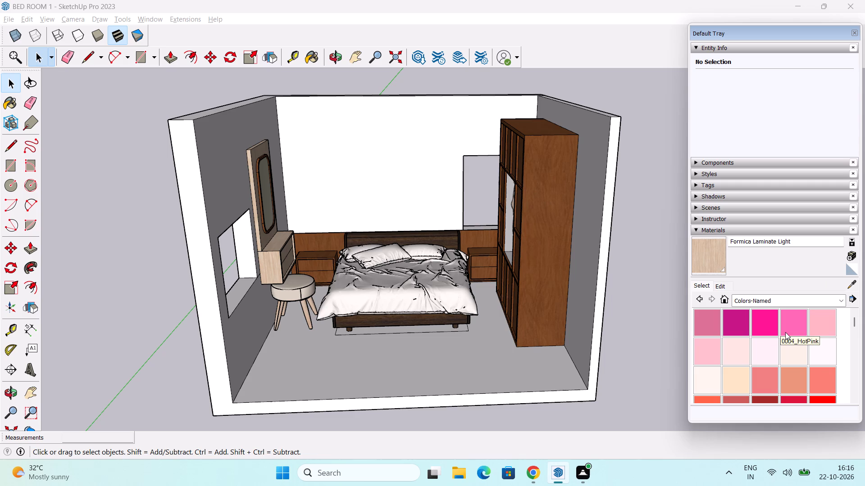
pyautogui.scroll(-5, 785, 332)
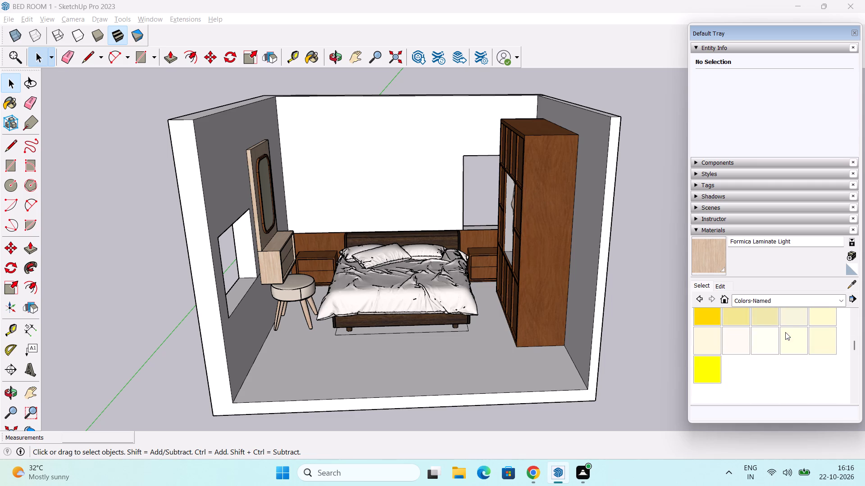
pyautogui.scroll(-1, 791, 328)
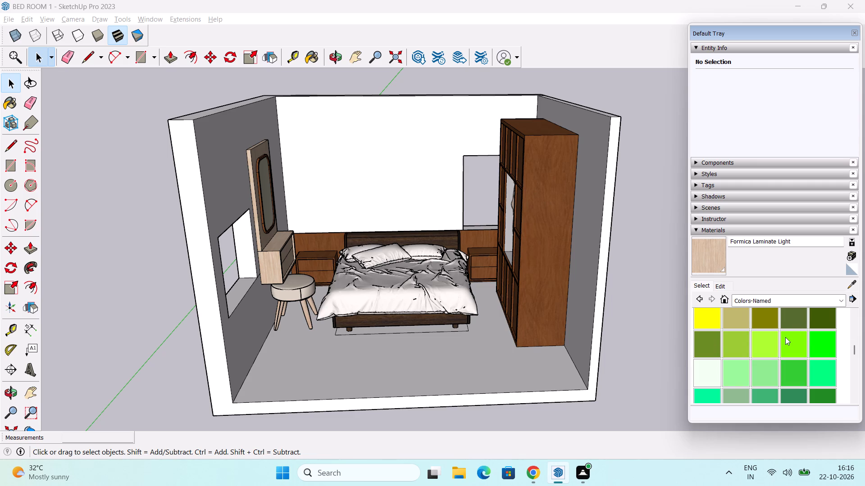
pyautogui.scroll(-7, 781, 337)
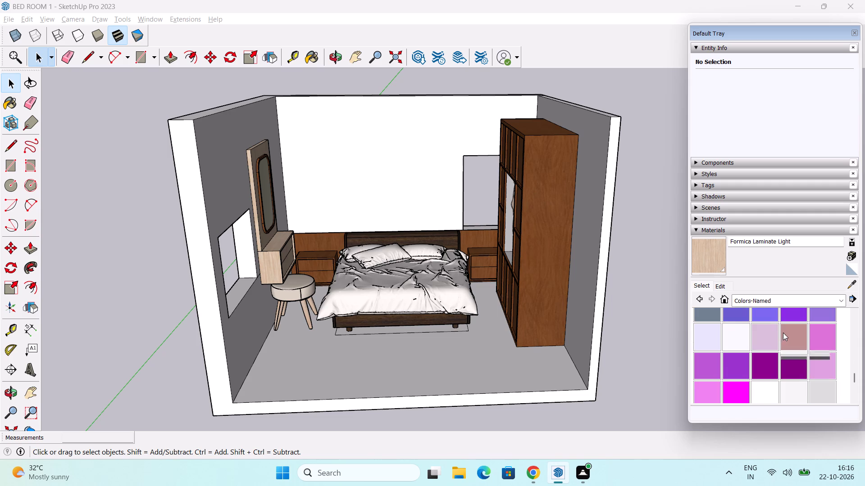
pyautogui.scroll(-1, 783, 333)
pyautogui.scroll(6, 801, 327)
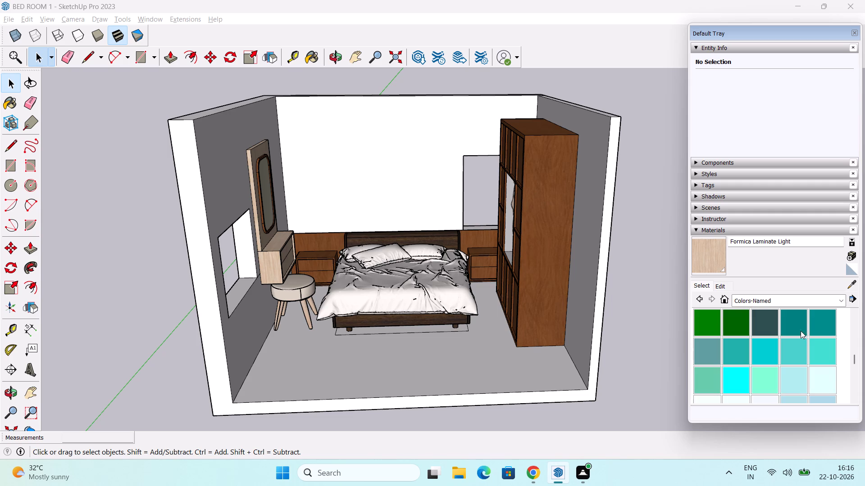
pyautogui.scroll(3, 797, 339)
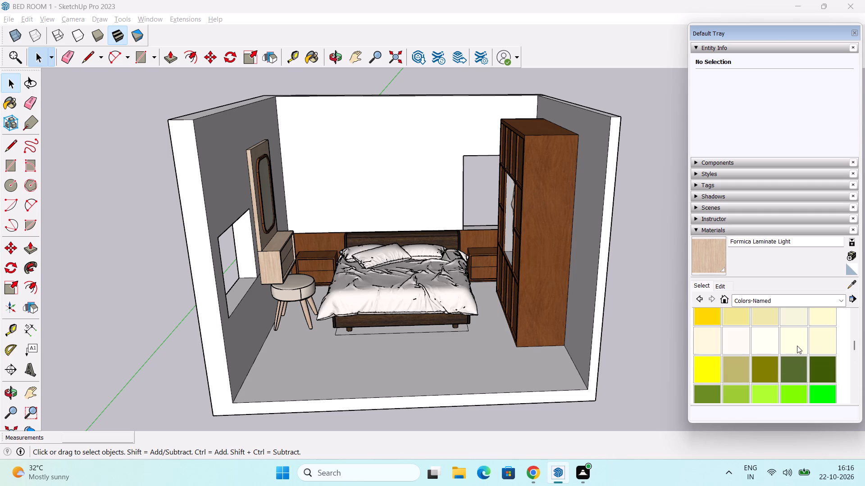
pyautogui.scroll(7, 797, 344)
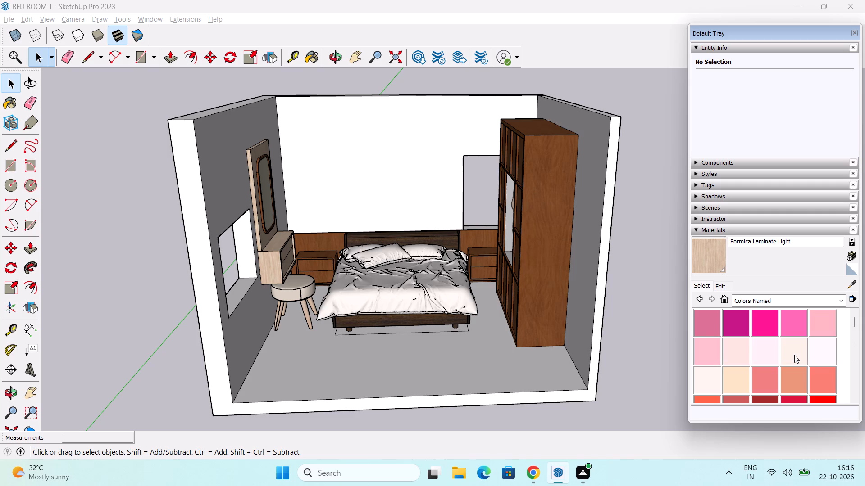
pyautogui.scroll(5, 794, 355)
pyautogui.scroll(-1, 822, 342)
pyautogui.scroll(1, 824, 342)
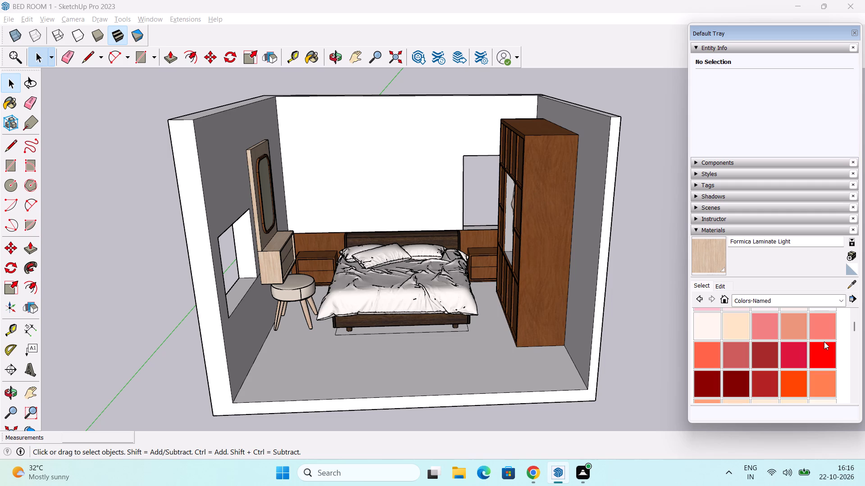
pyautogui.scroll(-2, 824, 342)
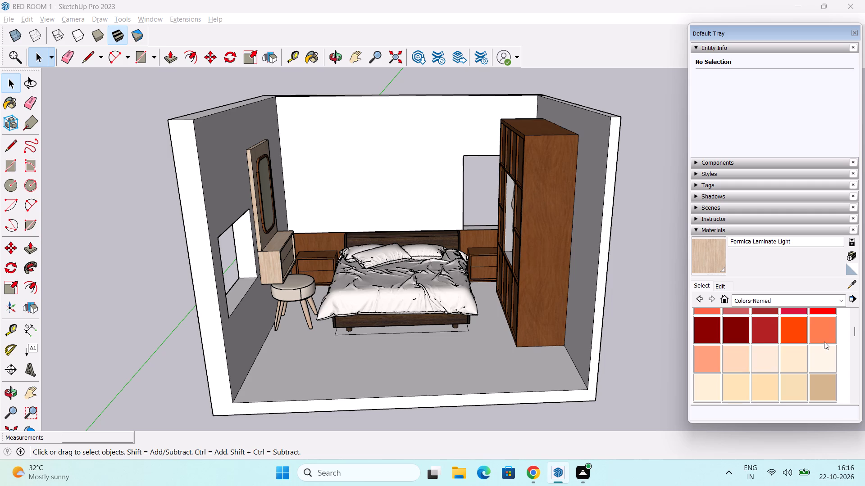
pyautogui.scroll(-2, 824, 342)
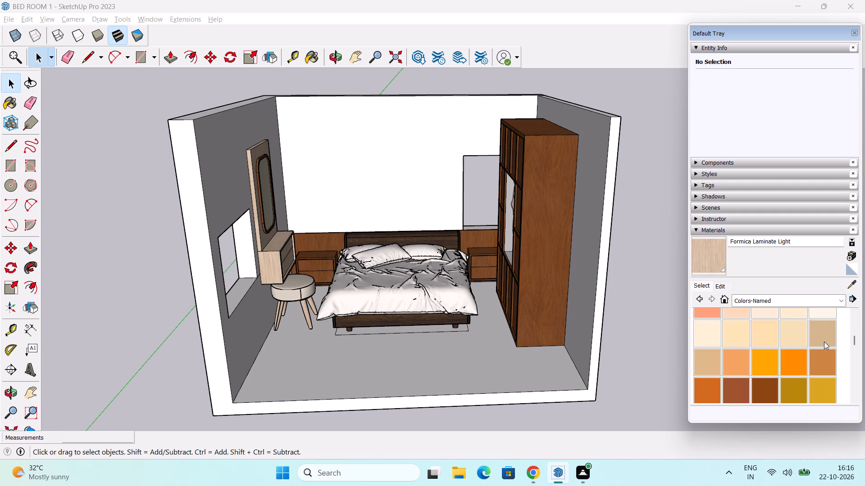
pyautogui.scroll(-1, 824, 342)
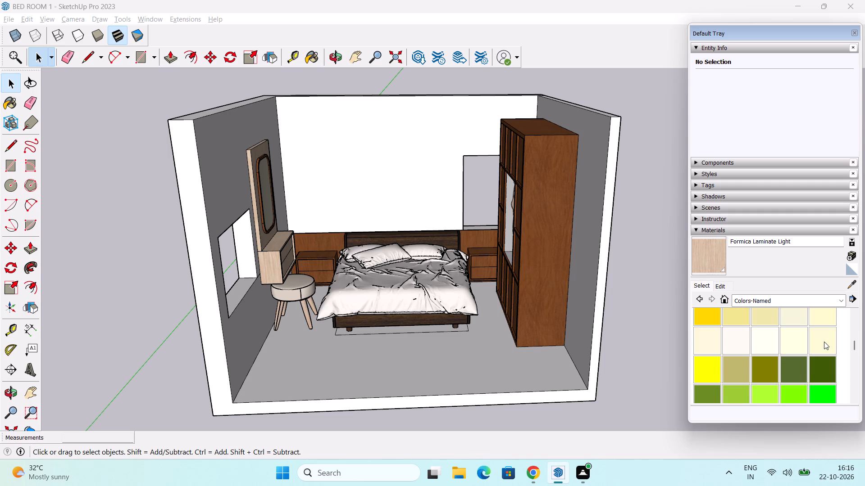
pyautogui.scroll(-2, 824, 342)
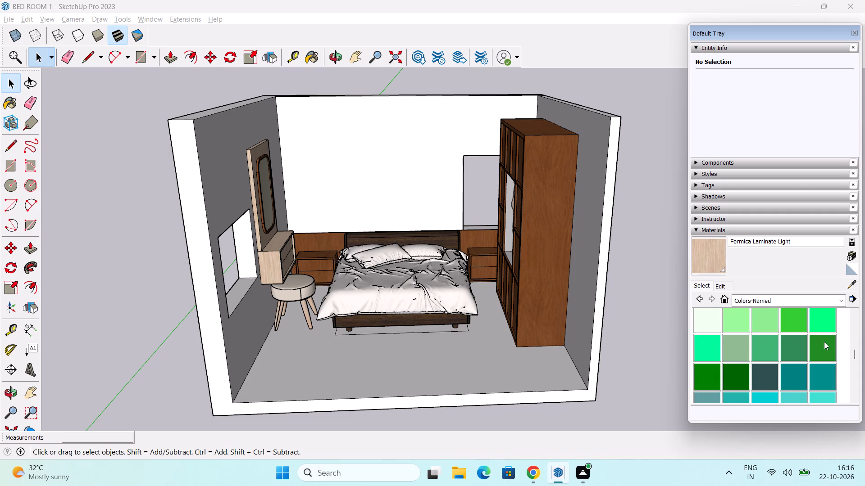
pyautogui.scroll(-2, 824, 342)
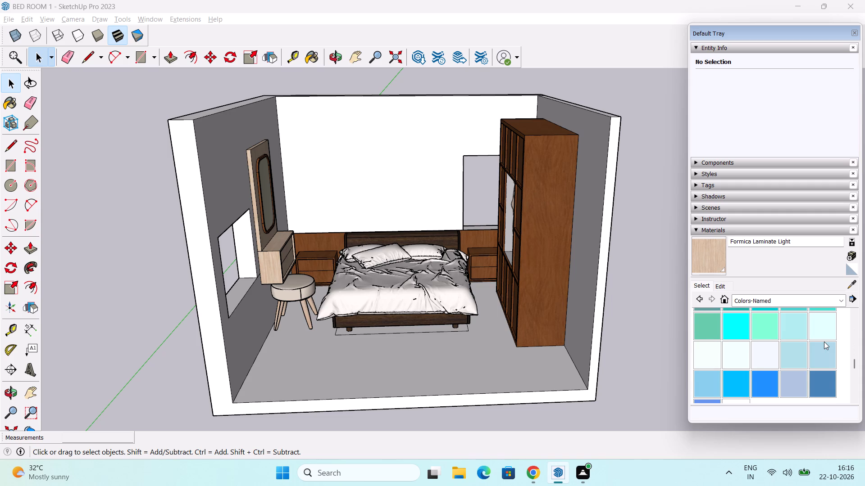
pyautogui.scroll(-3, 824, 342)
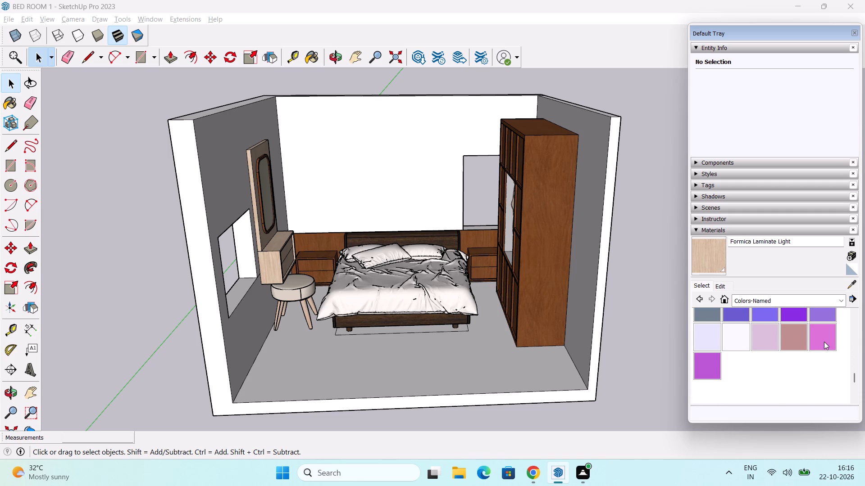
pyautogui.scroll(-2, 824, 342)
pyautogui.scroll(8, 821, 342)
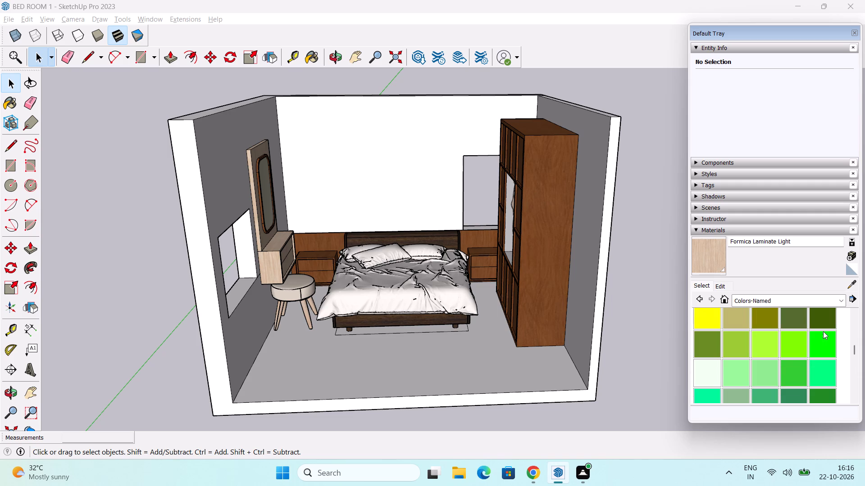
pyautogui.scroll(1, 815, 336)
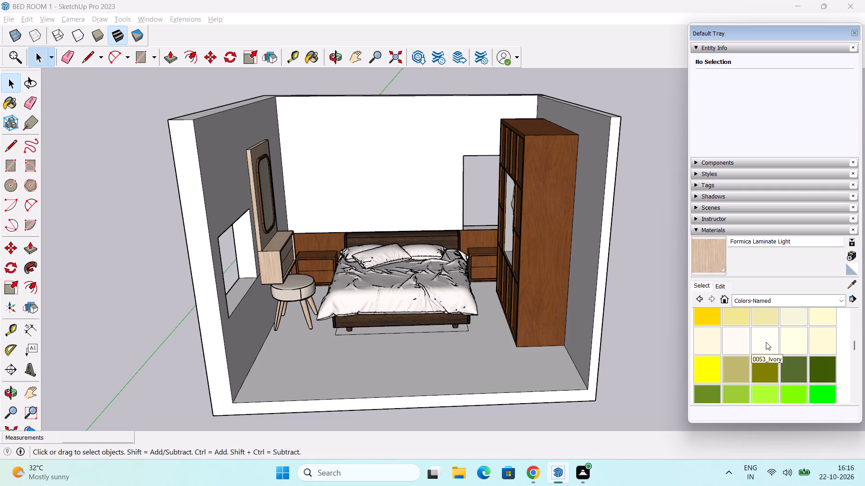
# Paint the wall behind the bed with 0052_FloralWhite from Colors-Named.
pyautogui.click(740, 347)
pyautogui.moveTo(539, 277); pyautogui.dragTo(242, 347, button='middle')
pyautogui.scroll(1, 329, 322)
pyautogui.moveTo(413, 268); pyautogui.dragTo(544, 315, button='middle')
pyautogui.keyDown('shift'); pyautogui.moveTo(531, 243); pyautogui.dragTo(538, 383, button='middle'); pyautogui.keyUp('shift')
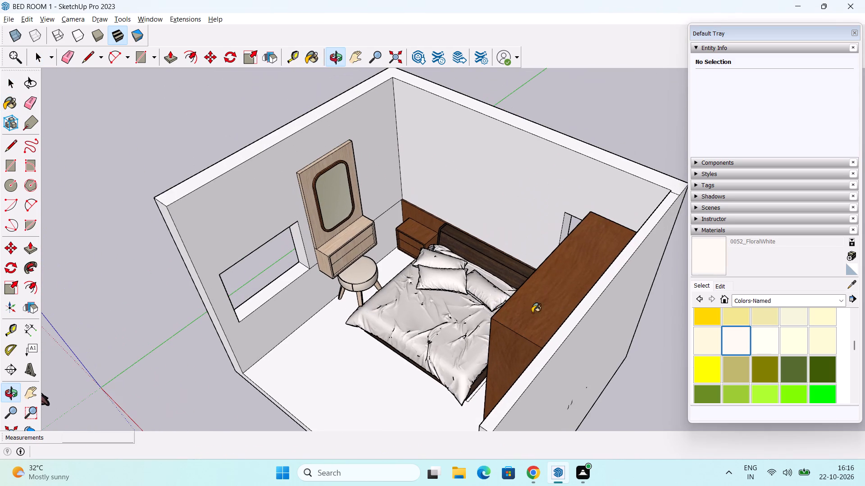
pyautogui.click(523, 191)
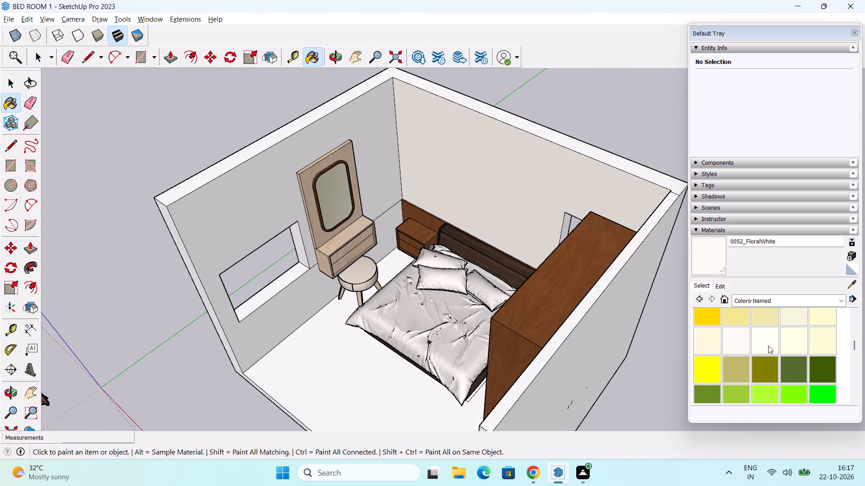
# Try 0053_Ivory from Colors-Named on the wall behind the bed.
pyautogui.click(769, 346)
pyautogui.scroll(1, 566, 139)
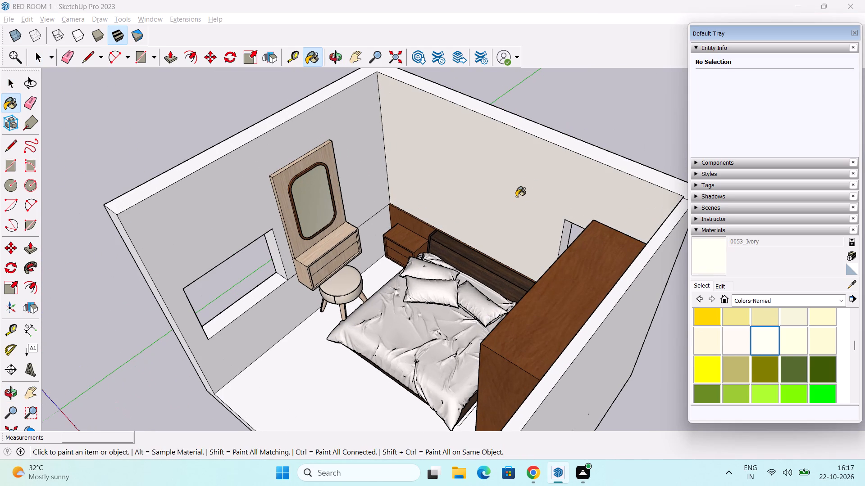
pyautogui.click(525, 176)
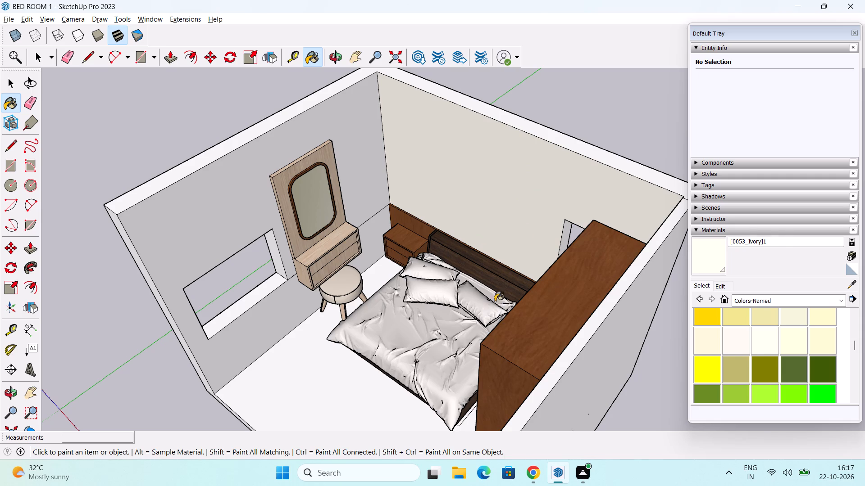
# Paint the inner faces of the wall behind the bed, the dressing-unit wall and the wardrobe wall with 0052_FloralWhite.
pyautogui.click(737, 343)
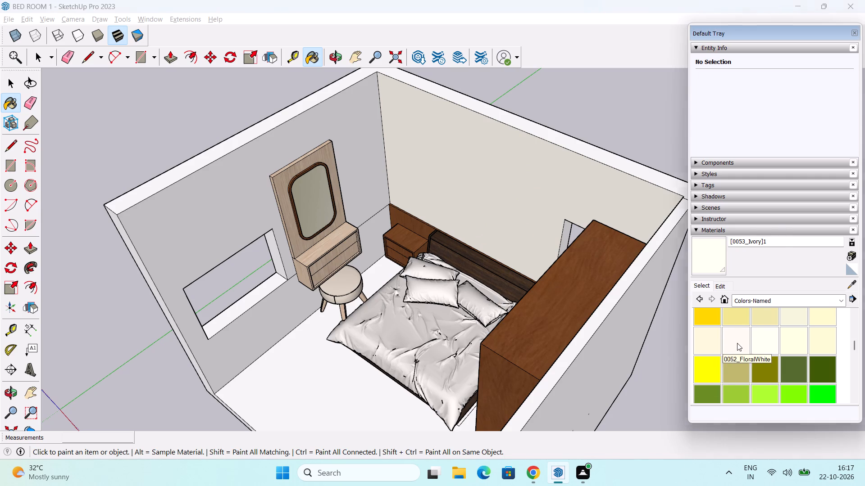
pyautogui.click(505, 171)
pyautogui.click(368, 141)
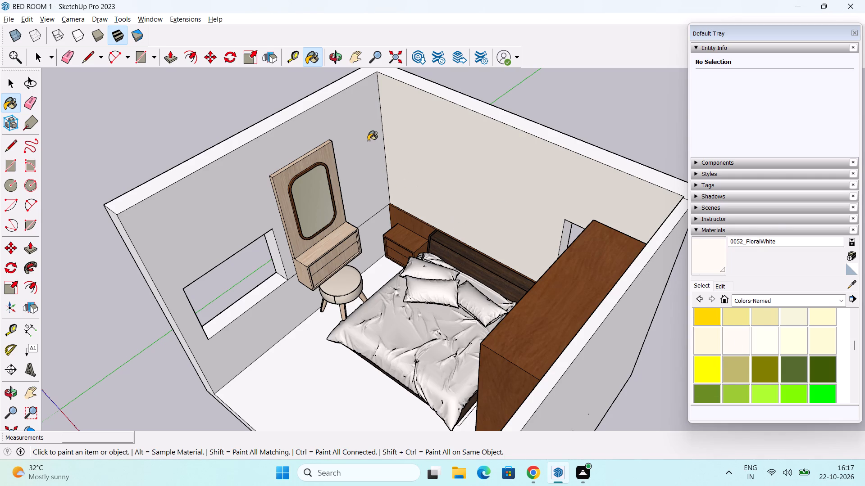
pyautogui.moveTo(427, 326); pyautogui.dragTo(410, 249, button='middle')
pyautogui.moveTo(420, 280); pyautogui.dragTo(587, 274, button='middle')
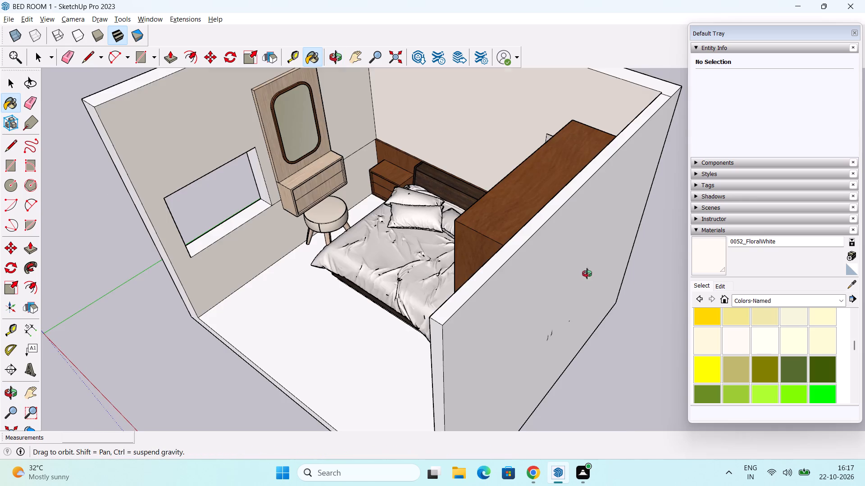
pyautogui.moveTo(587, 274); pyautogui.dragTo(672, 306, button='middle')
pyautogui.click(655, 240)
# Erase the stray line on the dressing-unit wall, between the dressing unit and the corner by the bed.
pyautogui.moveTo(637, 263); pyautogui.dragTo(576, 234, button='middle')
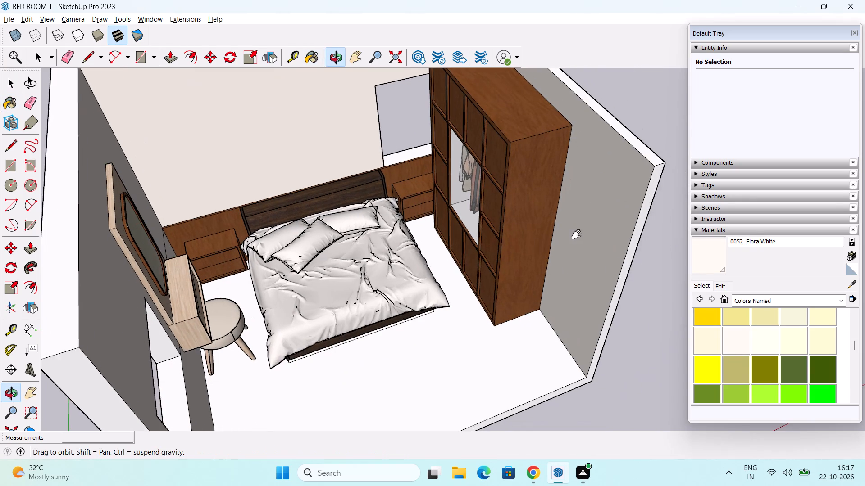
pyautogui.moveTo(576, 234); pyautogui.dragTo(576, 234, button='middle')
pyautogui.moveTo(556, 289); pyautogui.dragTo(508, 296, button='middle')
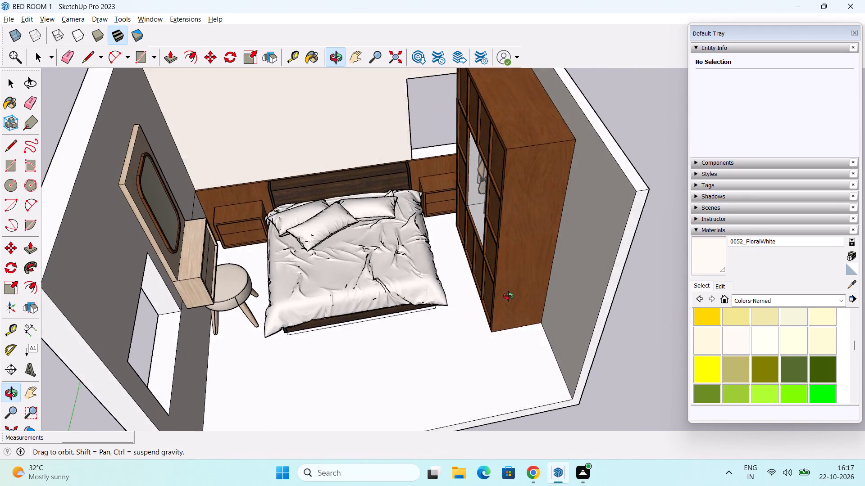
pyautogui.moveTo(508, 296); pyautogui.dragTo(454, 310, button='middle')
pyautogui.scroll(3, 223, 204)
pyautogui.moveTo(296, 240); pyautogui.dragTo(162, 171, button='middle')
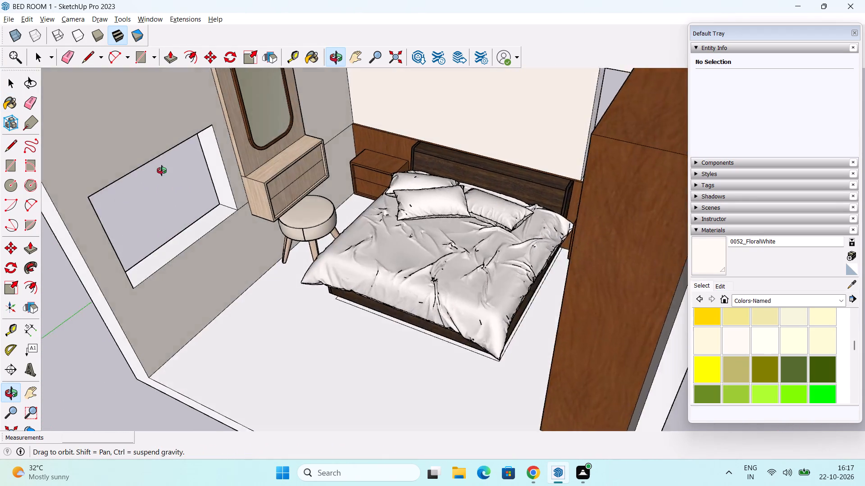
pyautogui.moveTo(162, 171); pyautogui.dragTo(259, 247, button='middle')
pyautogui.scroll(-6, 284, 231)
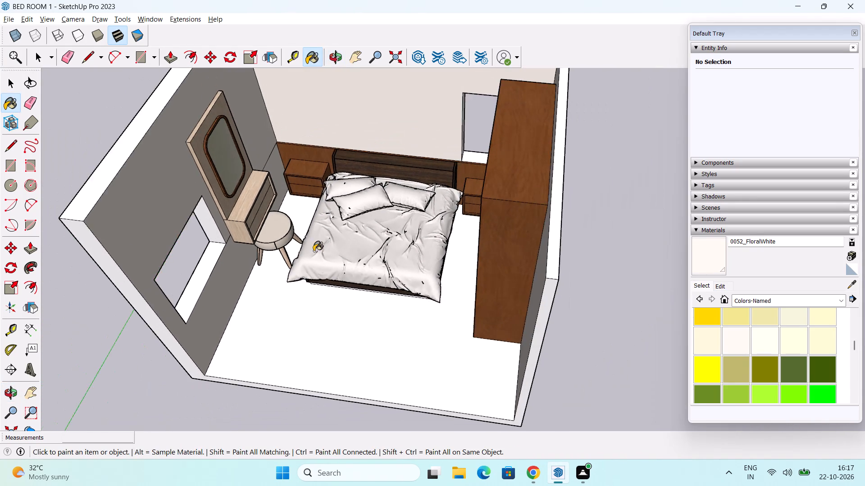
pyautogui.moveTo(314, 251); pyautogui.dragTo(319, 224, button='middle')
pyautogui.press('space')
pyautogui.scroll(4, 287, 198)
pyautogui.press('e')
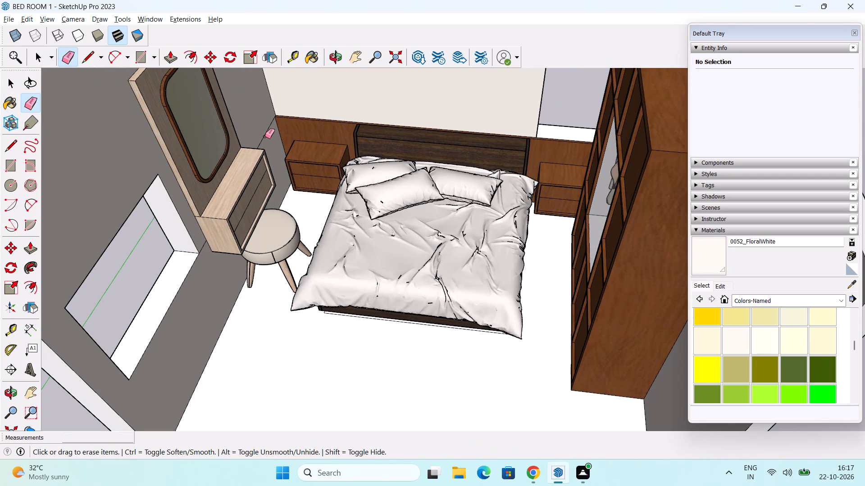
pyautogui.click(265, 136)
pyautogui.press('space')
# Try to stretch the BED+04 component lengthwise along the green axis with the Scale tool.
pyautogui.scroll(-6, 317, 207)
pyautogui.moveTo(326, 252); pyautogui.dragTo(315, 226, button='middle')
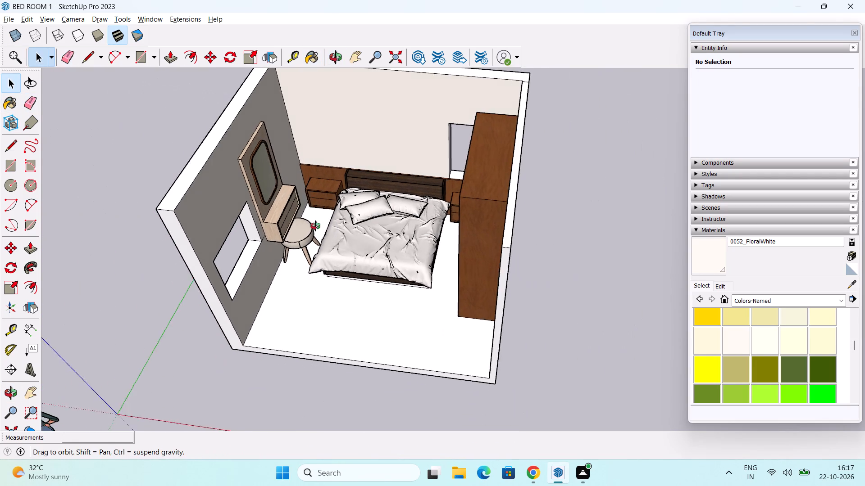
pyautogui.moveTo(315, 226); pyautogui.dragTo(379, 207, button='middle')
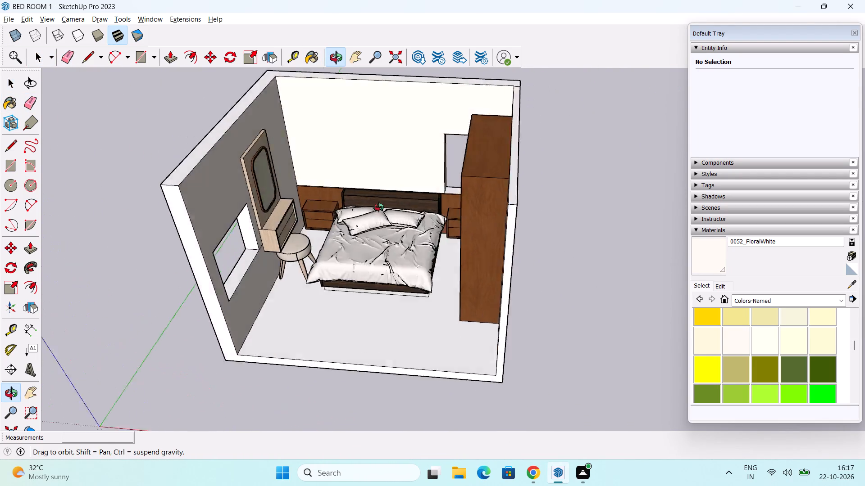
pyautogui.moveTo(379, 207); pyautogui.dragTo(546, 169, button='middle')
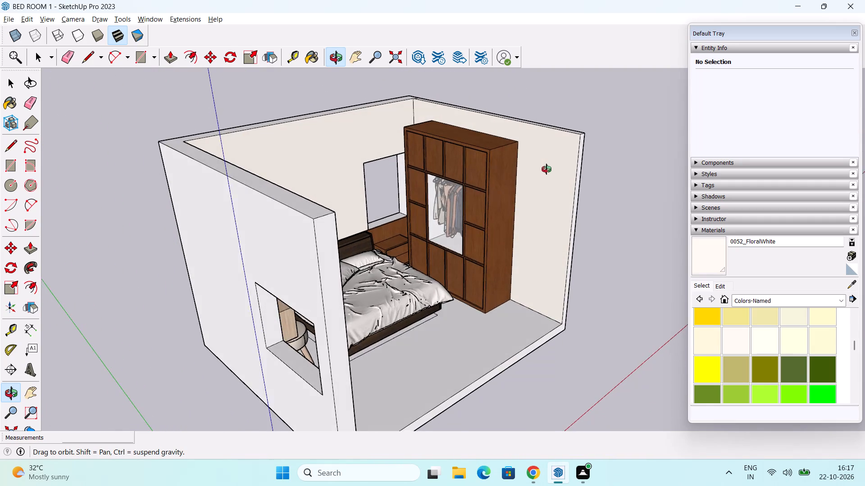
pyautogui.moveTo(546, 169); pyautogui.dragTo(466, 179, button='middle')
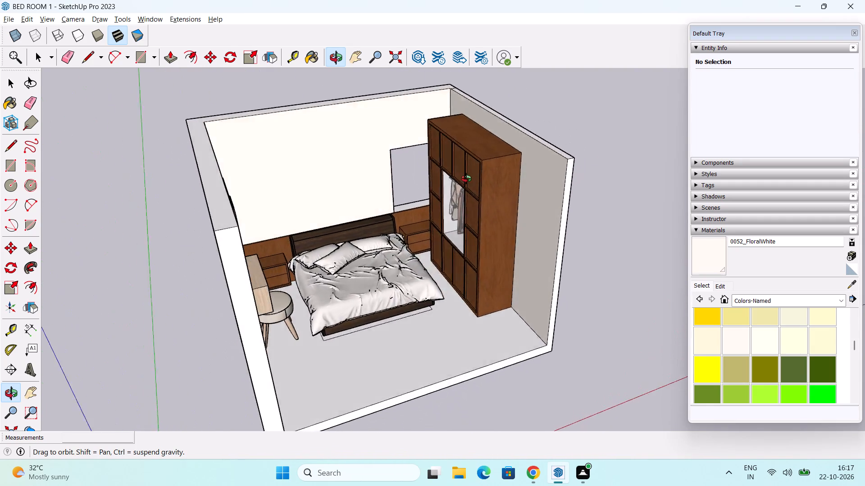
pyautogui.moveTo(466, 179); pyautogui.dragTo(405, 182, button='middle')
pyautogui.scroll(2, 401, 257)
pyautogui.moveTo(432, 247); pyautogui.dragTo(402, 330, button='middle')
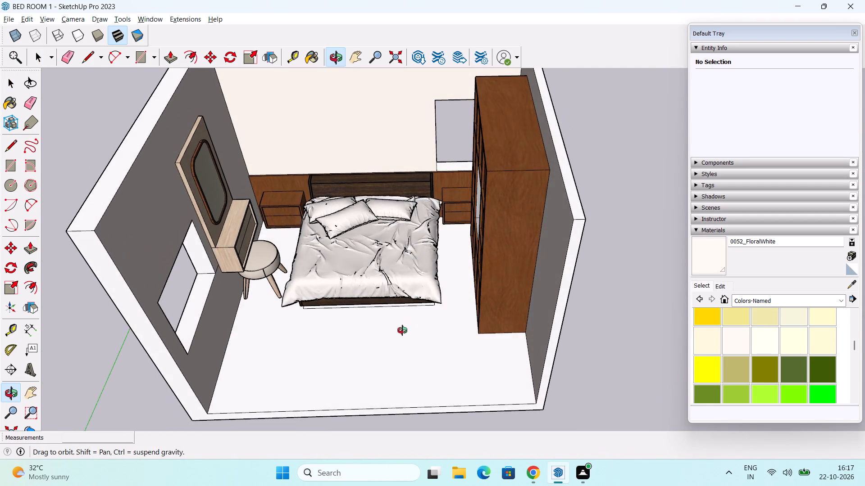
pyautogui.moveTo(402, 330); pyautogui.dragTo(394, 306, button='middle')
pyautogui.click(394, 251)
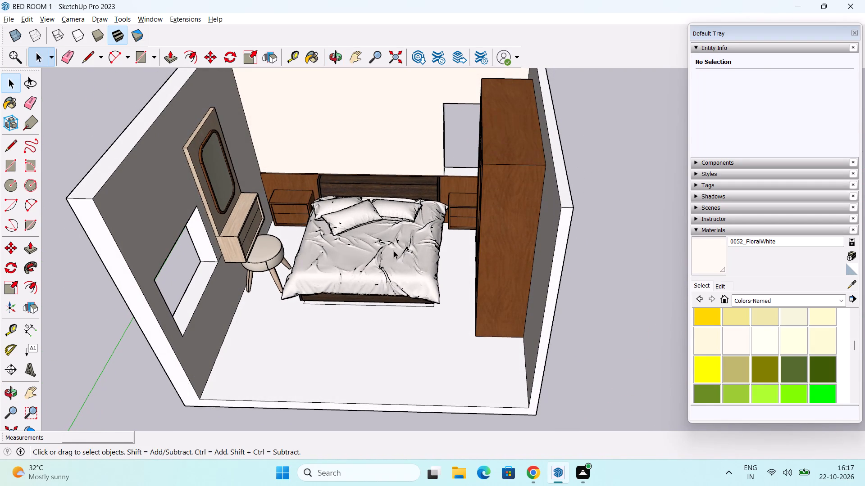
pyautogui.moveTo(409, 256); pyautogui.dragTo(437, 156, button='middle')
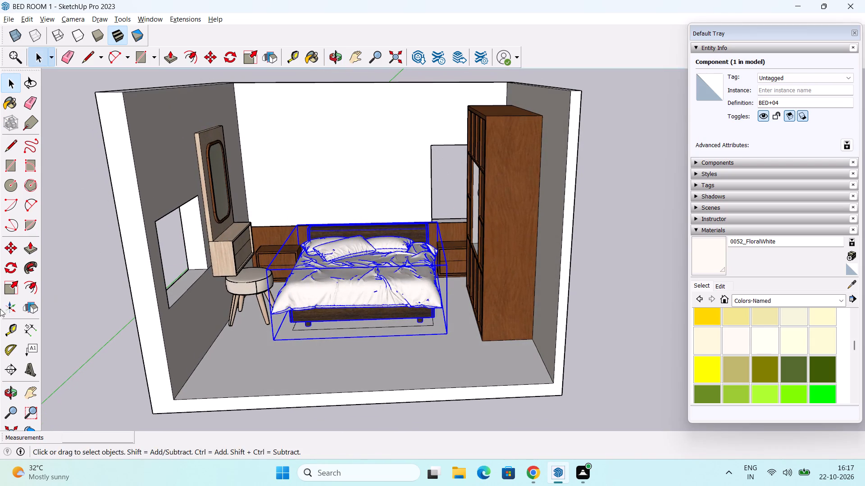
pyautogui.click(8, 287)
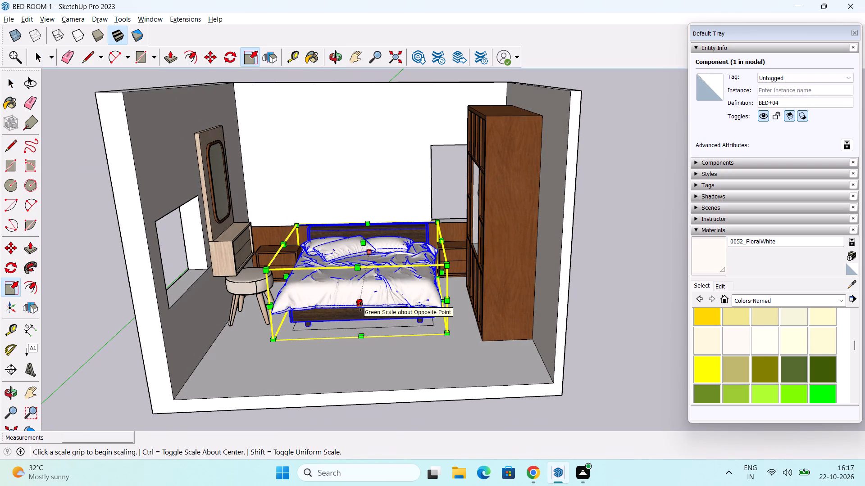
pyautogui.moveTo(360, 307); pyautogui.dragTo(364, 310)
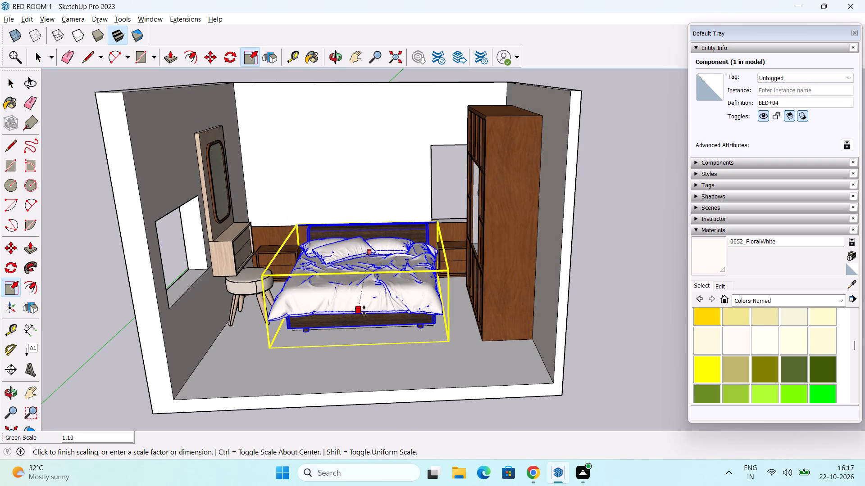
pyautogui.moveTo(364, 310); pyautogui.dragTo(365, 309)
# Examine the bed's base and its outline on the floor from above and at a low angle, and clear the selection.
pyautogui.scroll(-3, 366, 304)
pyautogui.moveTo(370, 304); pyautogui.dragTo(356, 343, button='middle')
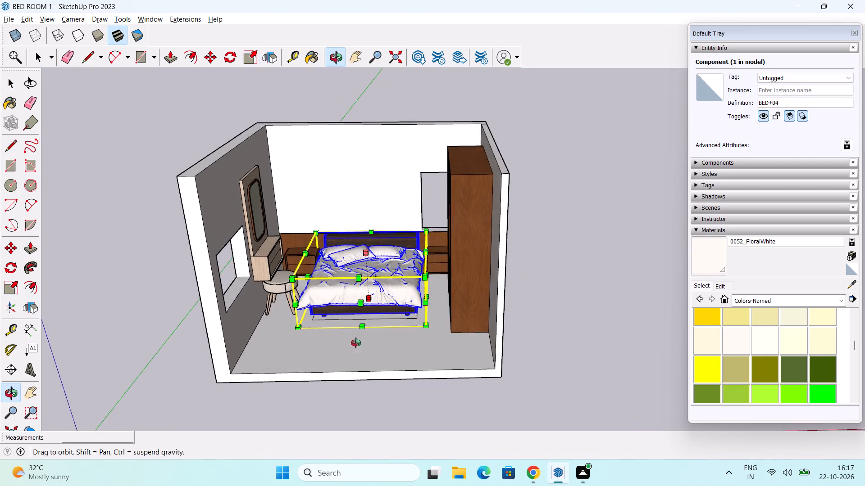
pyautogui.moveTo(356, 343); pyautogui.dragTo(351, 394, button='middle')
pyautogui.moveTo(396, 297); pyautogui.dragTo(369, 274, button='middle')
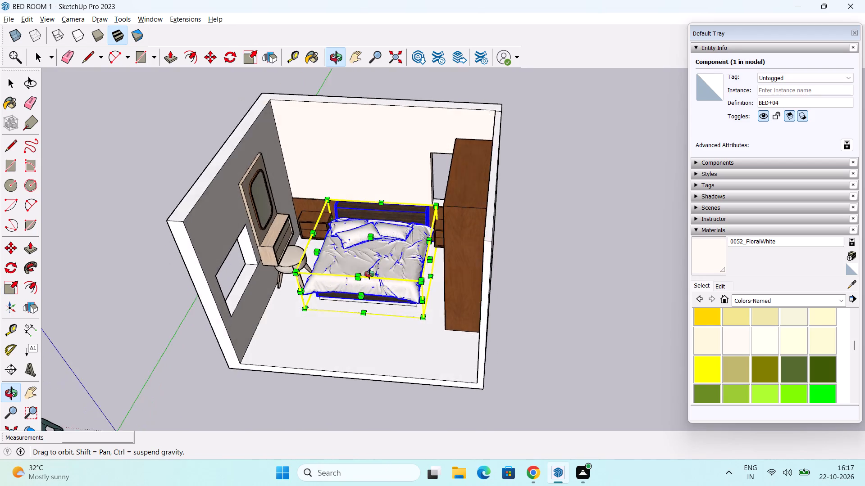
pyautogui.moveTo(369, 274); pyautogui.dragTo(362, 270, button='middle')
pyautogui.scroll(9, 427, 310)
pyautogui.moveTo(421, 332); pyautogui.dragTo(378, 236, button='middle')
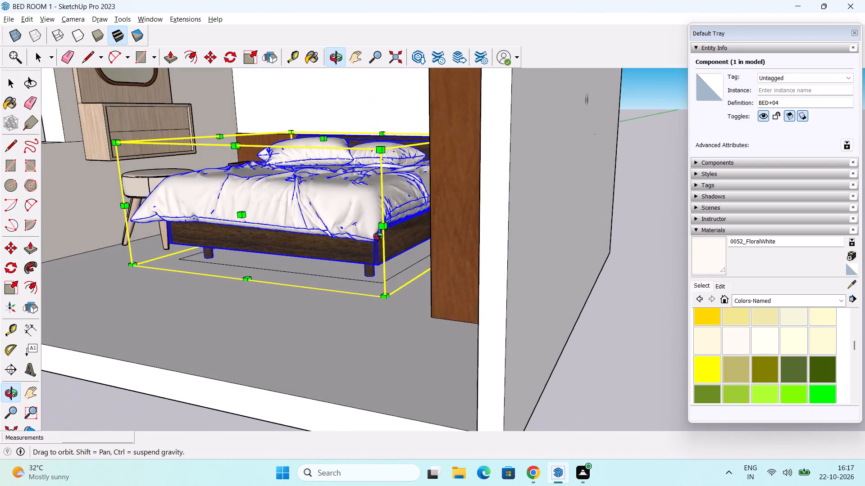
pyautogui.moveTo(378, 236); pyautogui.dragTo(292, 255, button='middle')
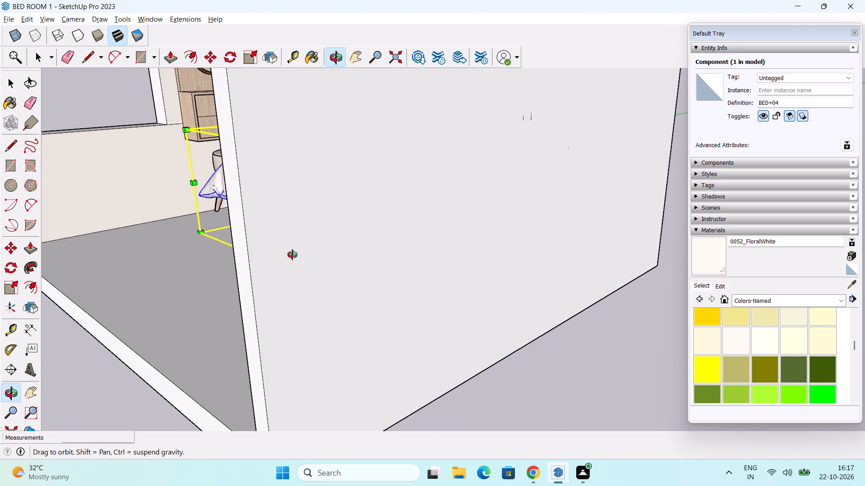
pyautogui.moveTo(292, 255); pyautogui.dragTo(432, 268, button='middle')
pyautogui.press('space')
pyautogui.scroll(-3, 453, 289)
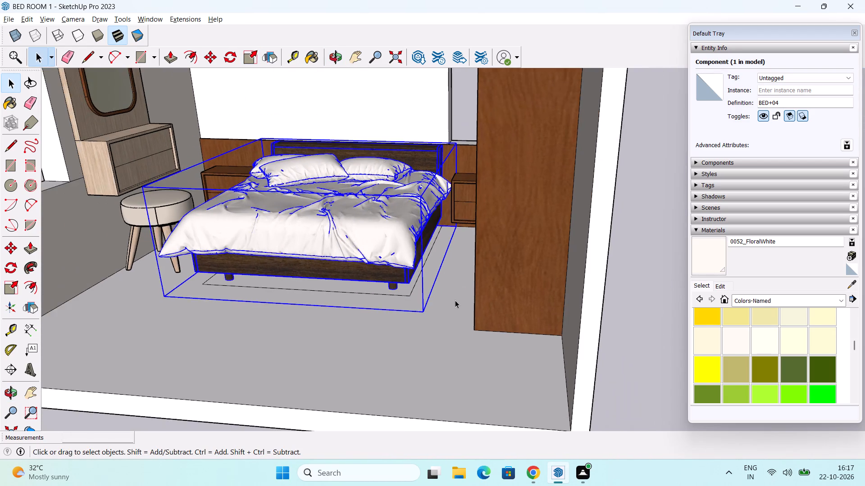
pyautogui.scroll(-4, 455, 300)
pyautogui.click(657, 339)
# Review the furnished bedroom with its painted walls from several angles.
pyautogui.moveTo(501, 319); pyautogui.dragTo(666, 391, button='middle')
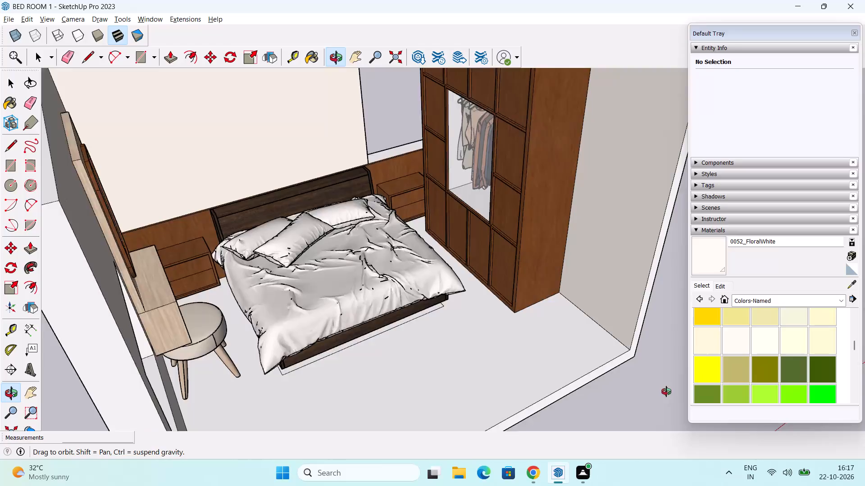
pyautogui.moveTo(666, 391); pyautogui.dragTo(582, 409, button='middle')
pyautogui.scroll(-1, 481, 331)
pyautogui.moveTo(480, 312); pyautogui.dragTo(494, 393, button='middle')
pyautogui.moveTo(465, 365); pyautogui.dragTo(418, 327, button='middle')
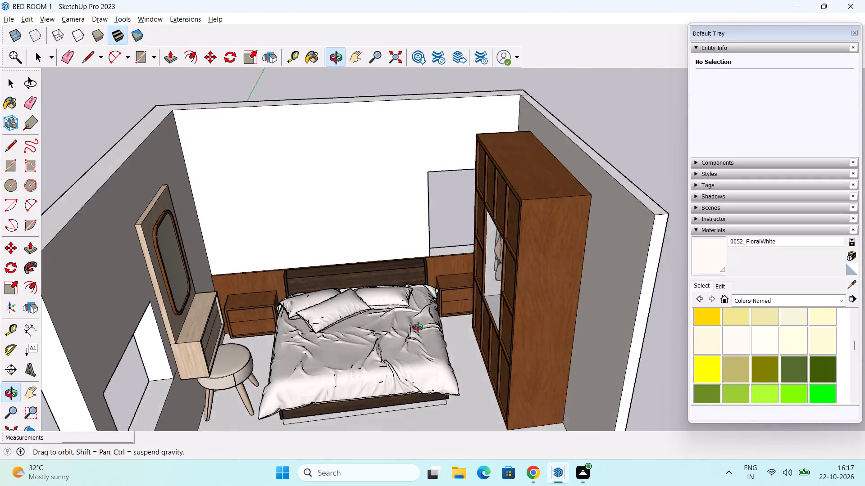
pyautogui.moveTo(418, 327); pyautogui.dragTo(270, 343, button='middle')
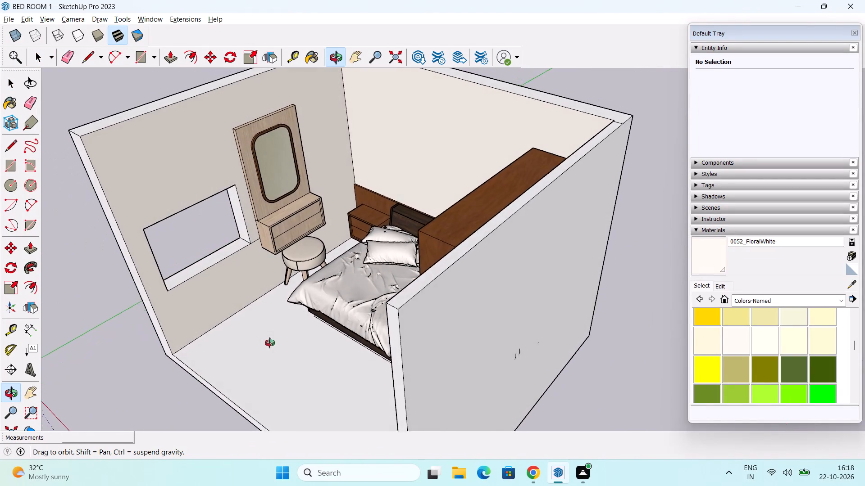
pyautogui.moveTo(270, 343); pyautogui.dragTo(375, 372, button='middle')
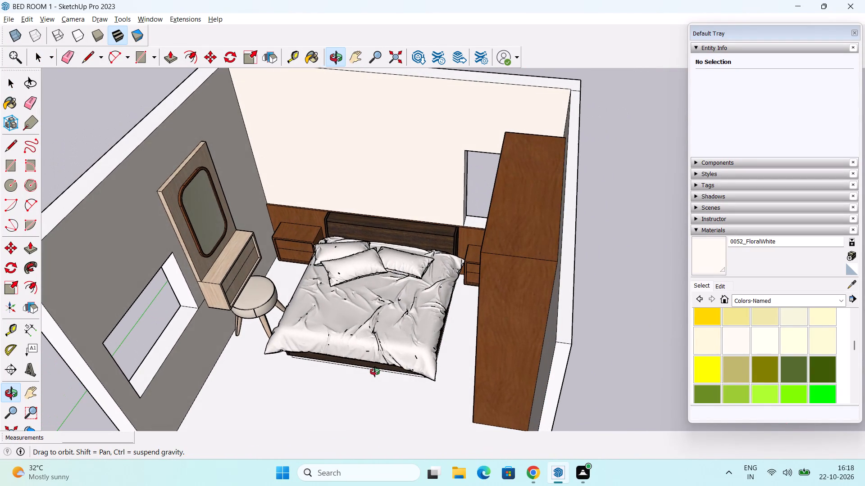
pyautogui.moveTo(375, 372); pyautogui.dragTo(394, 372, button='middle')
pyautogui.scroll(-1, 413, 341)
pyautogui.moveTo(394, 348); pyautogui.dragTo(403, 319, button='middle')
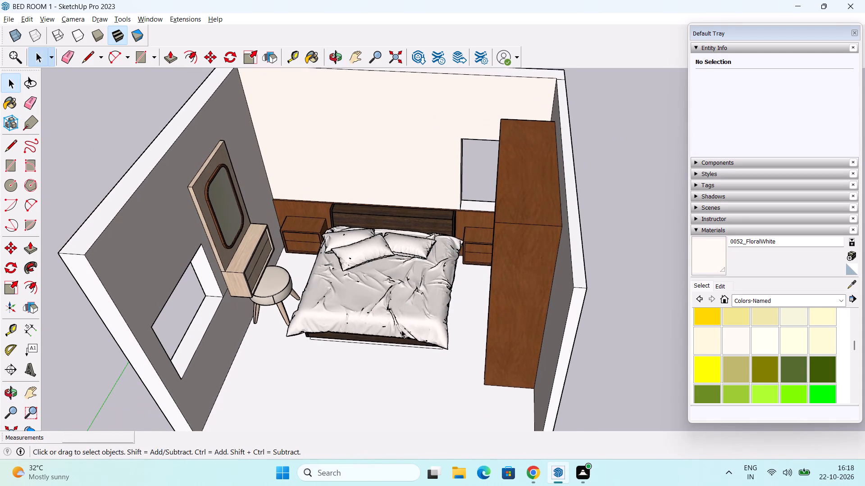
pyautogui.moveTo(401, 332); pyautogui.dragTo(311, 264, button='middle')
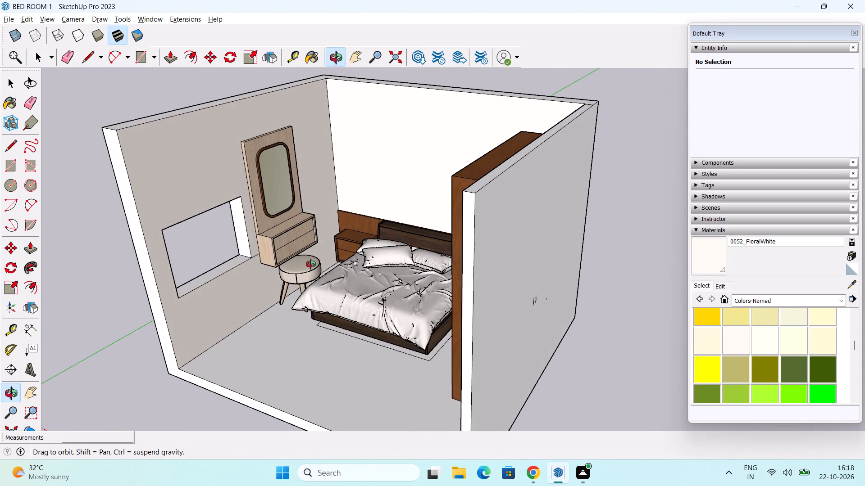
pyautogui.moveTo(311, 264); pyautogui.dragTo(312, 264, button='middle')
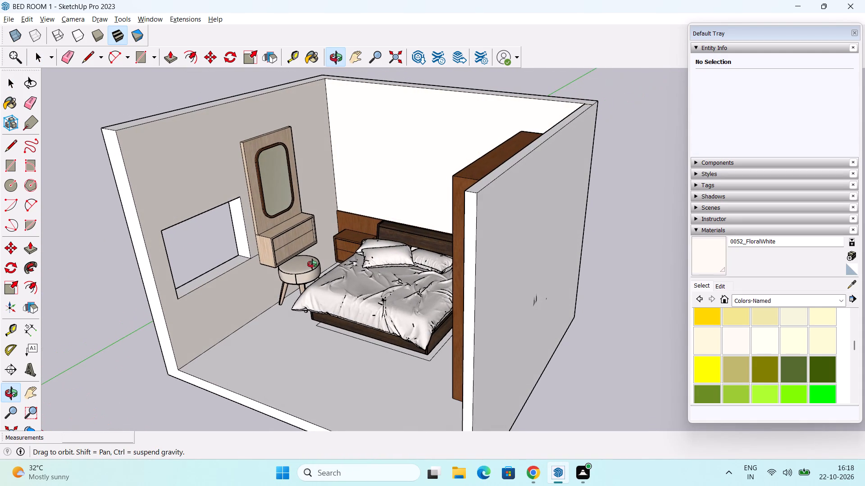
pyautogui.moveTo(312, 264); pyautogui.dragTo(317, 266, button='middle')
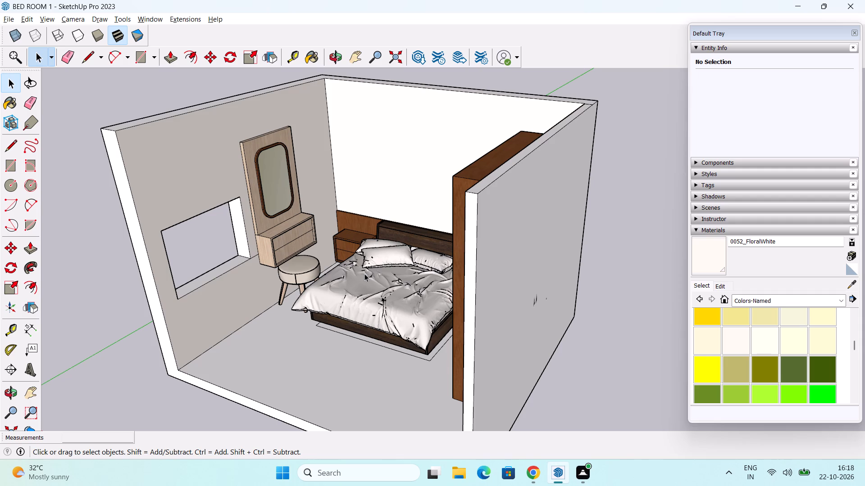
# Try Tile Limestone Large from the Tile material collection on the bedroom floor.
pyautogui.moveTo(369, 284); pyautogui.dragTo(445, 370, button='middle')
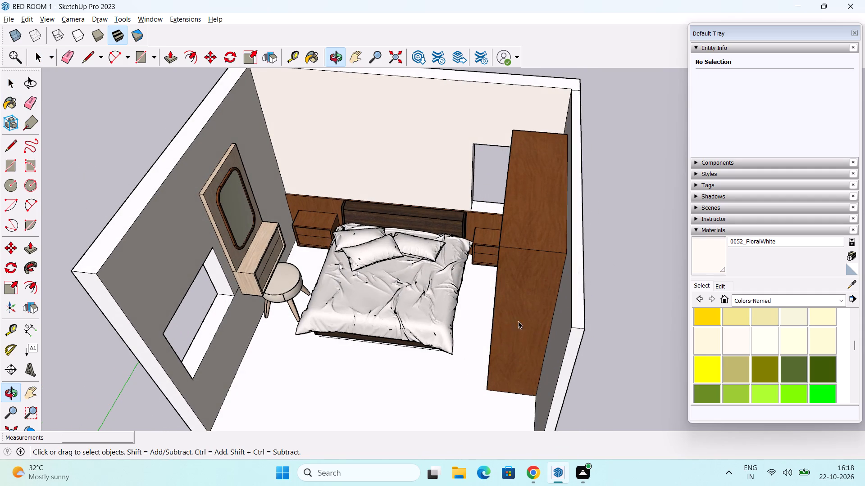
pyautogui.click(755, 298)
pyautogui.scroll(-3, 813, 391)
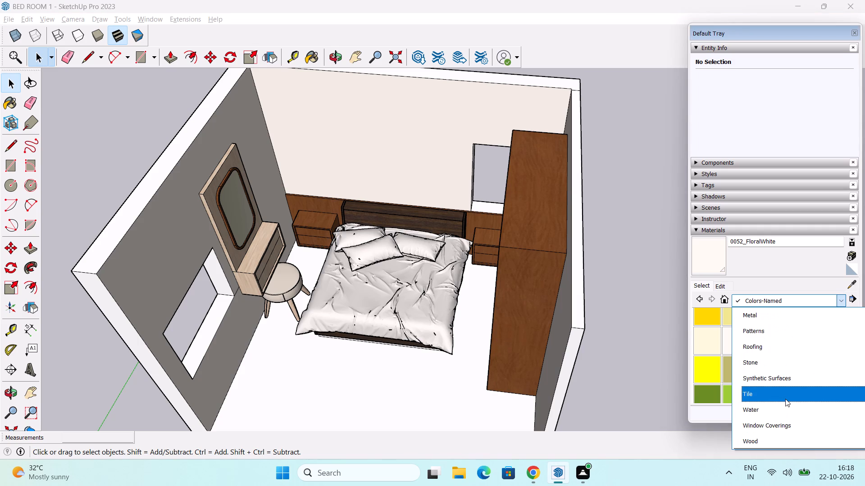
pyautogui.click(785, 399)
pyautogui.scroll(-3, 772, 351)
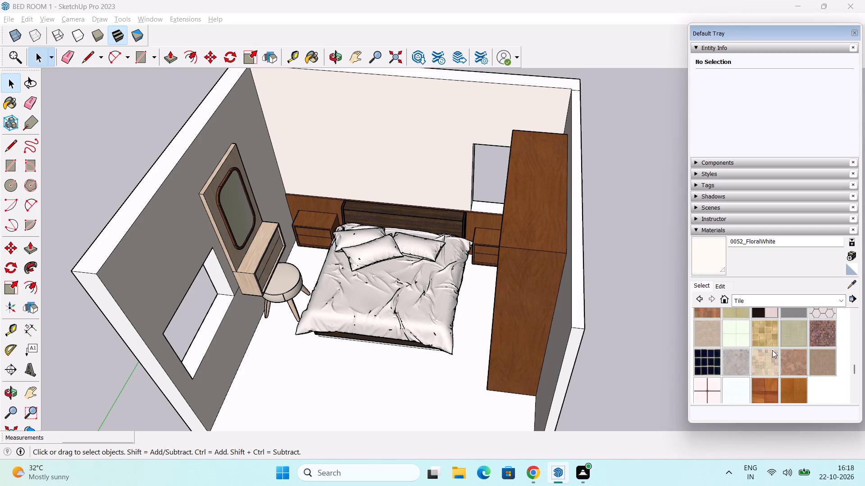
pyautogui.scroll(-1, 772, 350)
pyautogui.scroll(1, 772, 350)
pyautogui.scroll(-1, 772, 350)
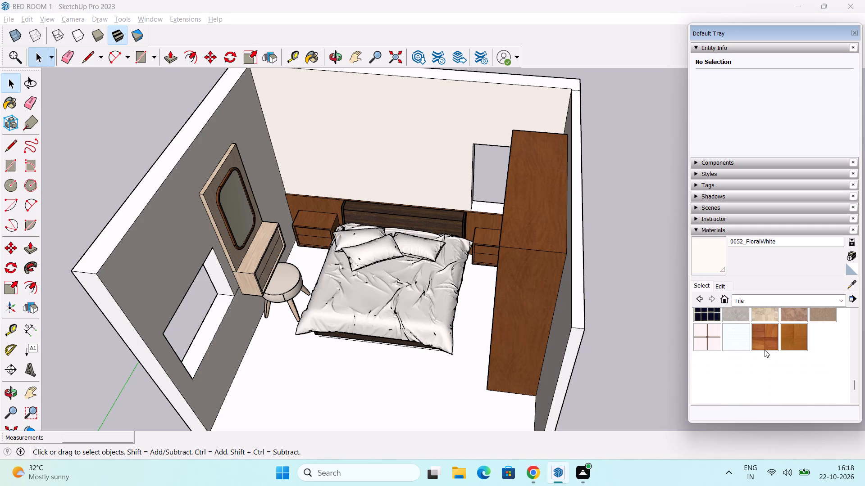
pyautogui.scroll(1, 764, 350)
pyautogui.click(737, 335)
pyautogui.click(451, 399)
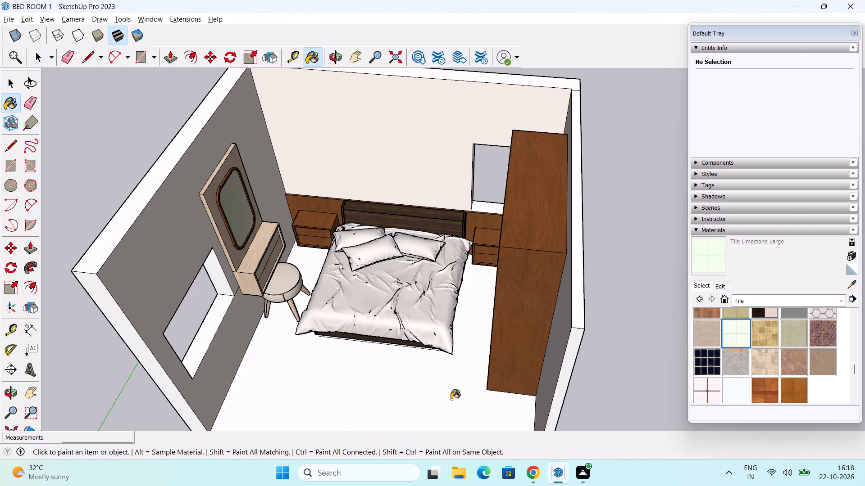
# Paint the bedroom floor with Marble Carrara Gold Floor Tile from the Tile collection.
pyautogui.scroll(2, 794, 360)
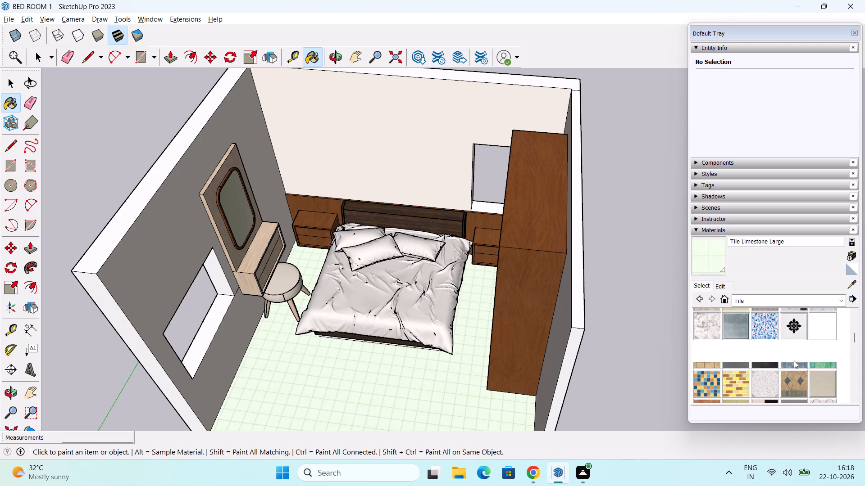
pyautogui.scroll(2, 788, 360)
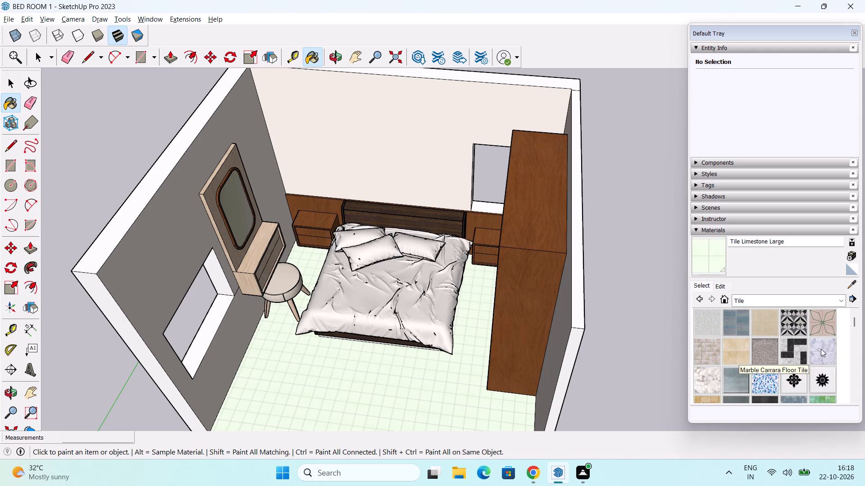
pyautogui.click(710, 378)
pyautogui.click(453, 402)
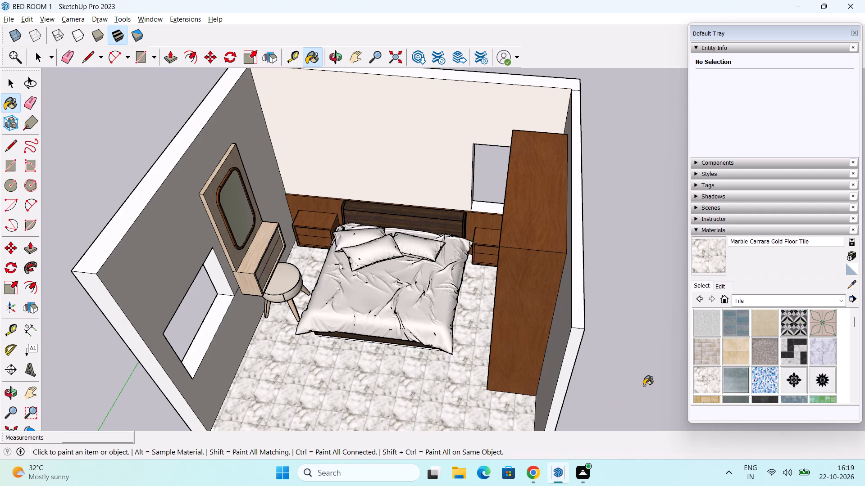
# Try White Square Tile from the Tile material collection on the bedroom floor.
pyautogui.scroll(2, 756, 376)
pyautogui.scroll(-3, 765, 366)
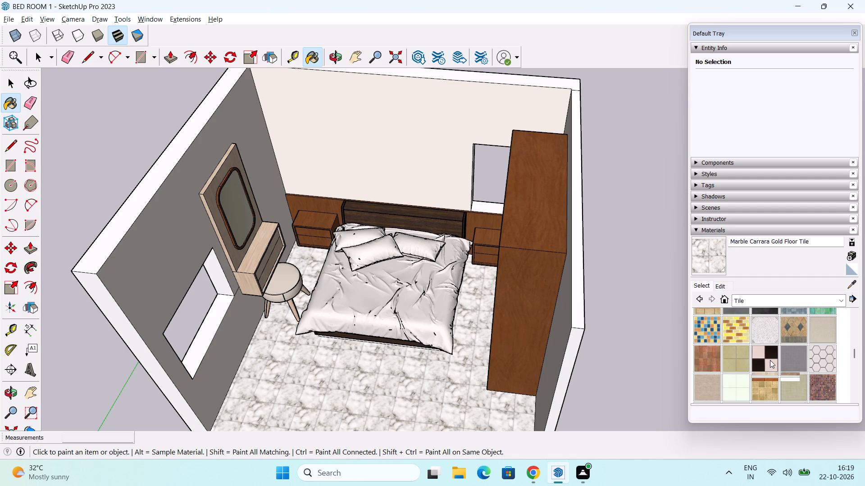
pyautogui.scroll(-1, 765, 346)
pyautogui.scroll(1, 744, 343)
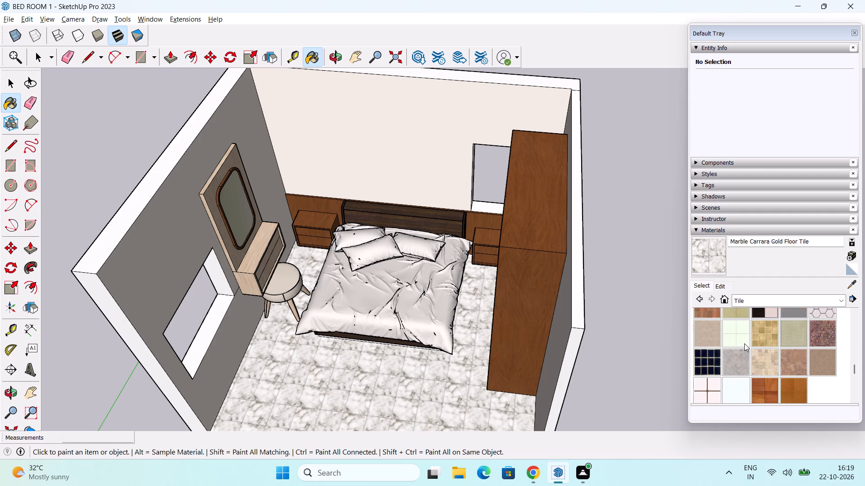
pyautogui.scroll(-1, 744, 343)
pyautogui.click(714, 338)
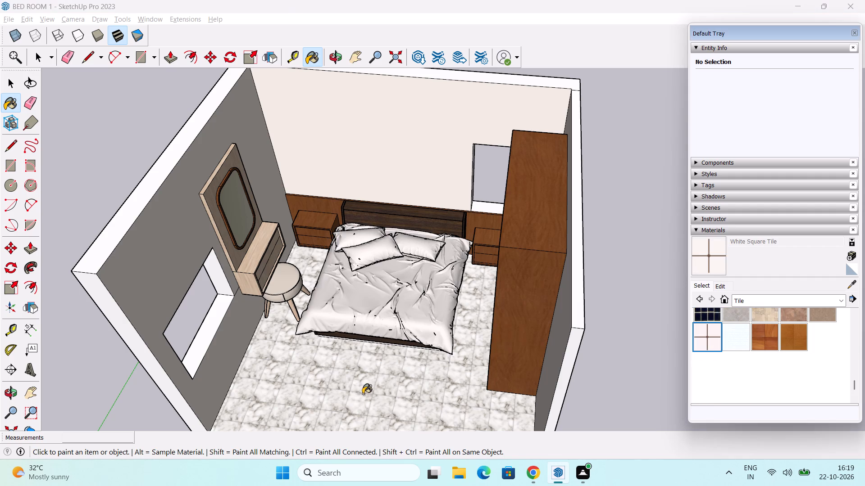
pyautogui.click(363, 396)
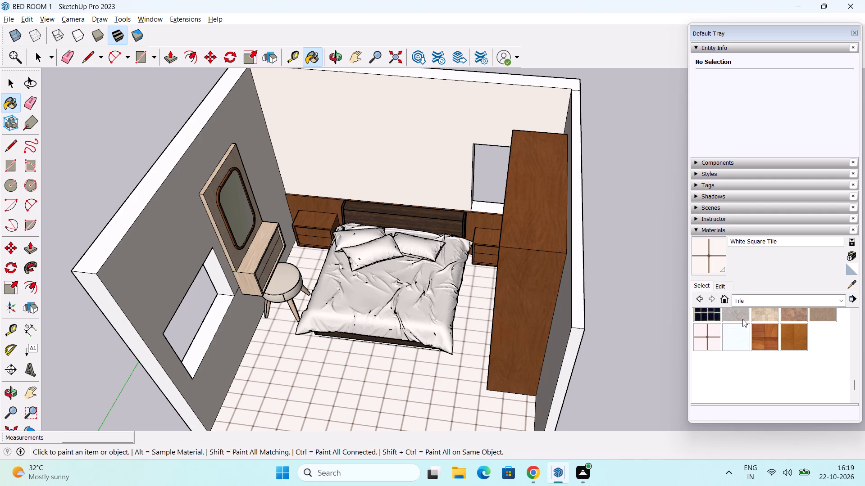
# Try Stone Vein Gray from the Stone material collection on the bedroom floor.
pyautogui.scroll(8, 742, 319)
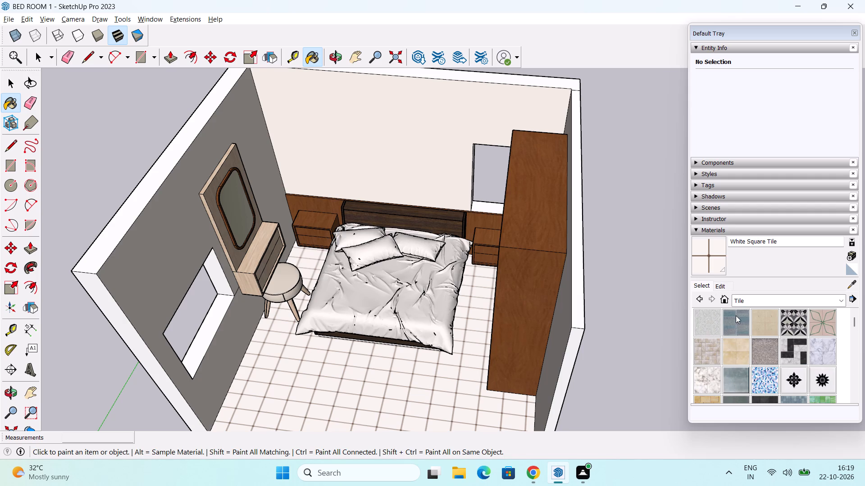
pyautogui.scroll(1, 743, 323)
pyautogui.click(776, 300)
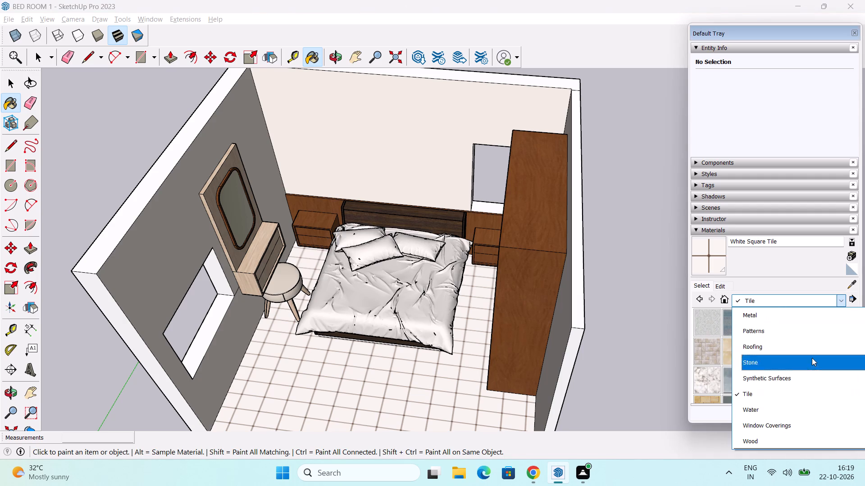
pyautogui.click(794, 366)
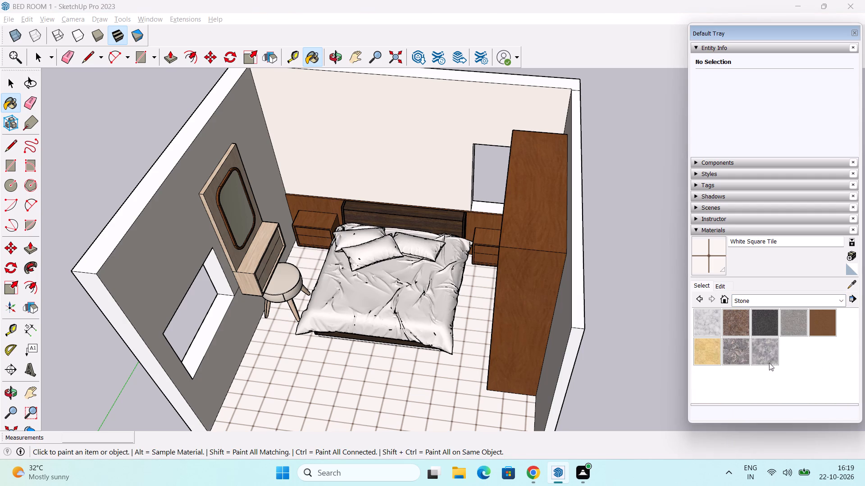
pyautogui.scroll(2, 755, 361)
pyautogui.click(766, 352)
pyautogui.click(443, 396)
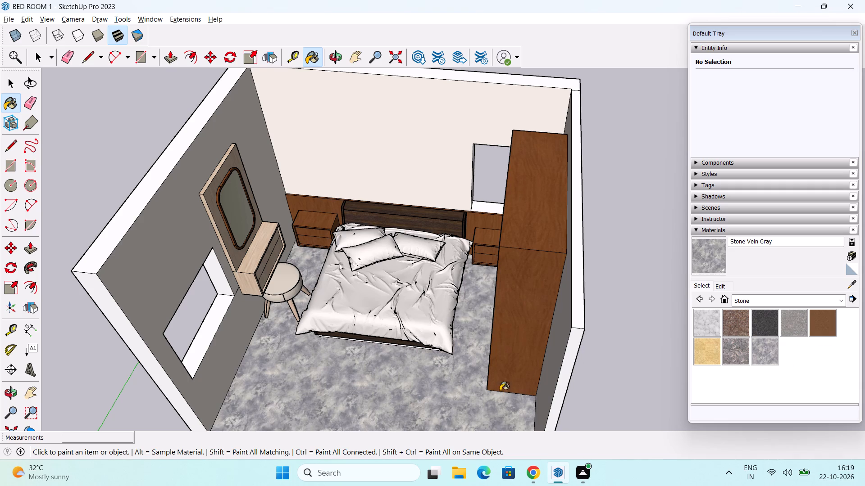
# Review the Stone Vein Gray floor with the furniture at a low angle and from above.
pyautogui.scroll(2, 419, 409)
pyautogui.moveTo(419, 409); pyautogui.dragTo(460, 207, button='middle')
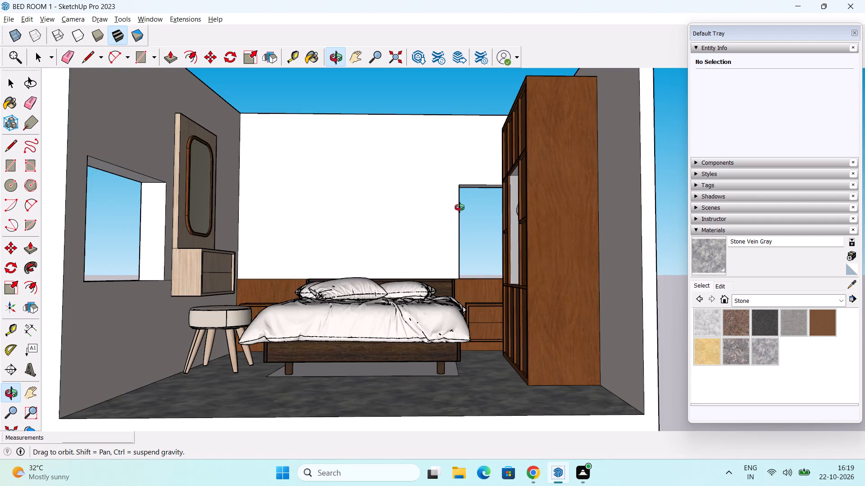
pyautogui.moveTo(460, 207); pyautogui.dragTo(421, 313, button='middle')
pyautogui.scroll(2, 431, 331)
pyautogui.scroll(-2, 430, 362)
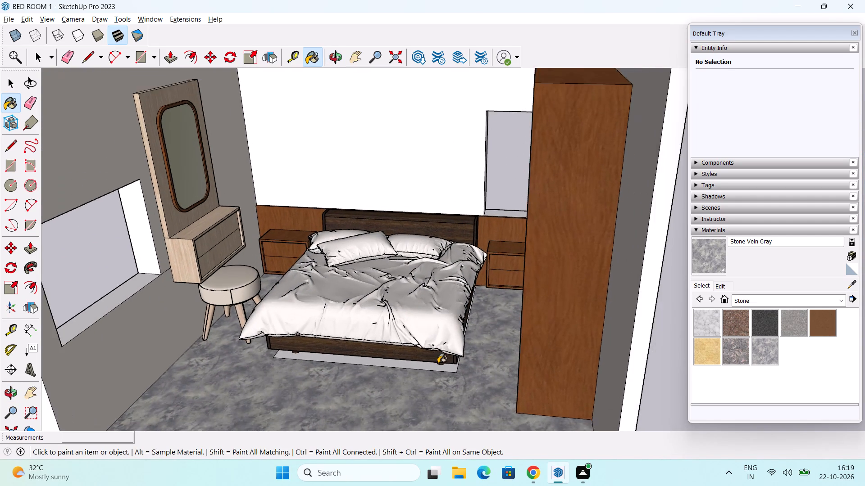
pyautogui.scroll(-4, 444, 344)
pyautogui.moveTo(447, 296); pyautogui.dragTo(486, 416, button='middle')
pyautogui.moveTo(489, 397); pyautogui.dragTo(495, 352, button='middle')
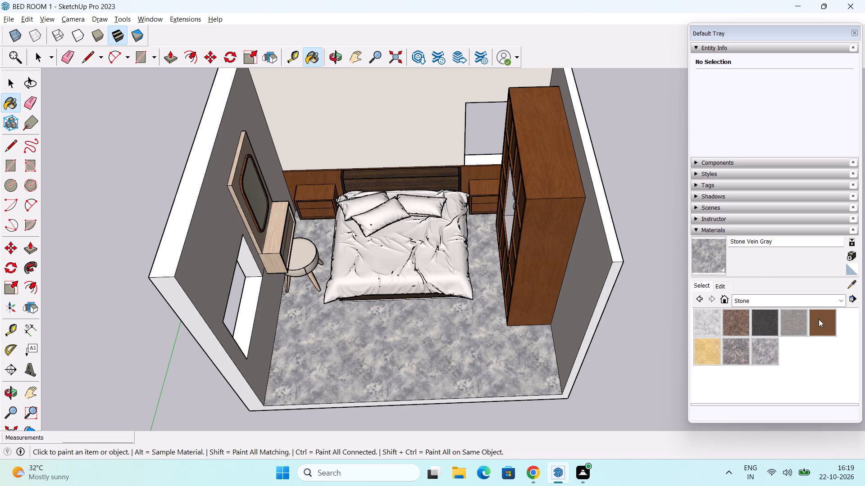
# Look through the Tile material collection for another finish for the bedroom floor.
pyautogui.click(766, 299)
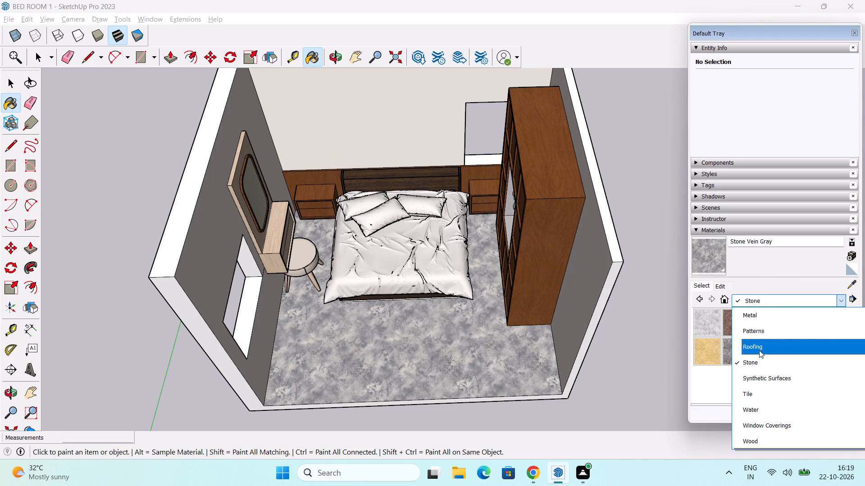
pyautogui.scroll(-5, 747, 367)
pyautogui.click(774, 393)
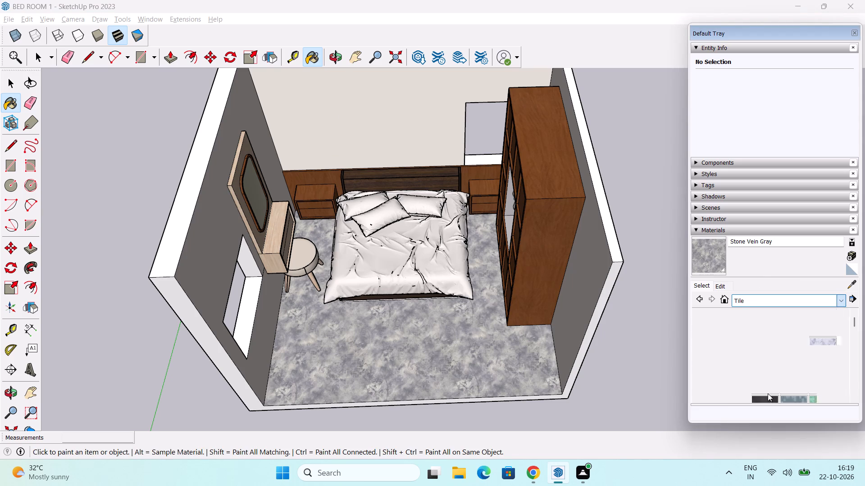
pyautogui.scroll(1, 769, 331)
pyautogui.scroll(-3, 769, 331)
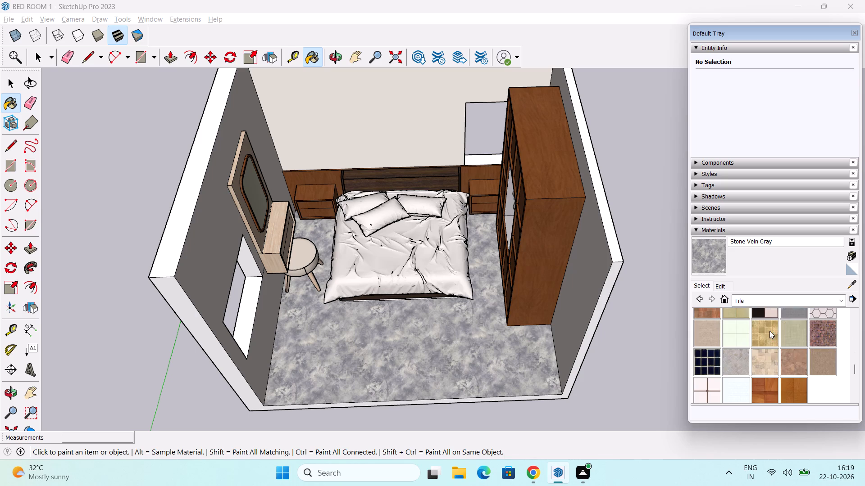
pyautogui.scroll(-1, 768, 336)
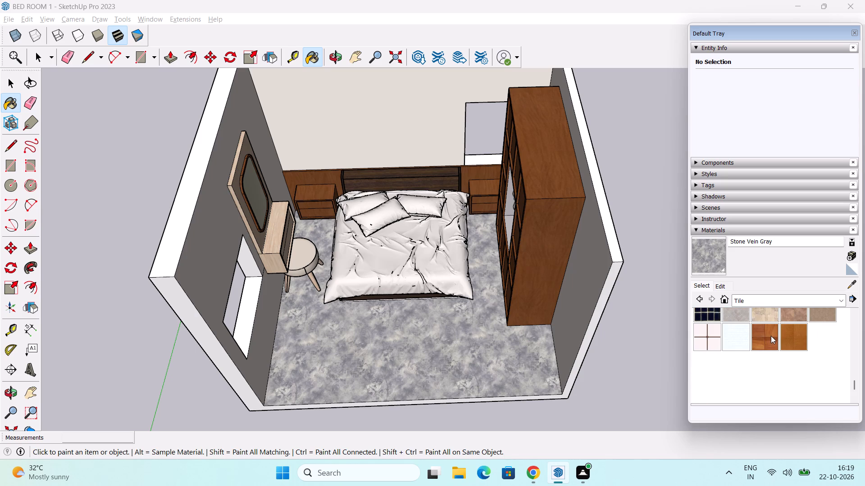
pyautogui.scroll(1, 771, 336)
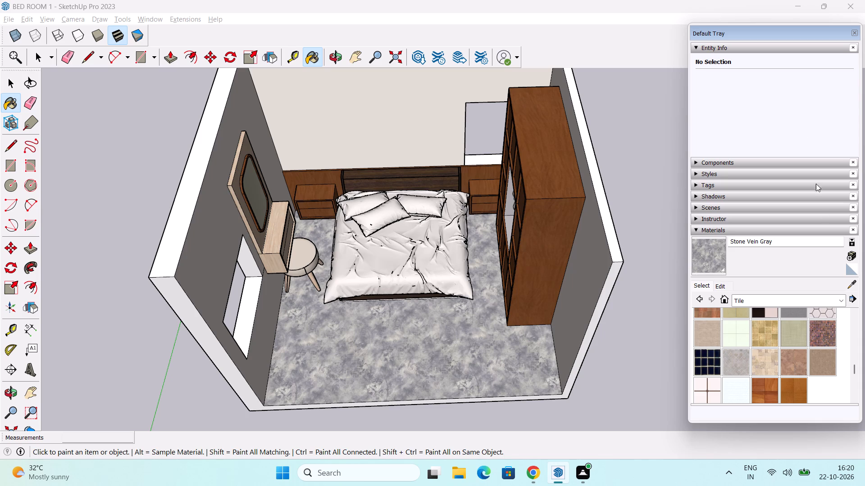
pyautogui.scroll(3, 804, 350)
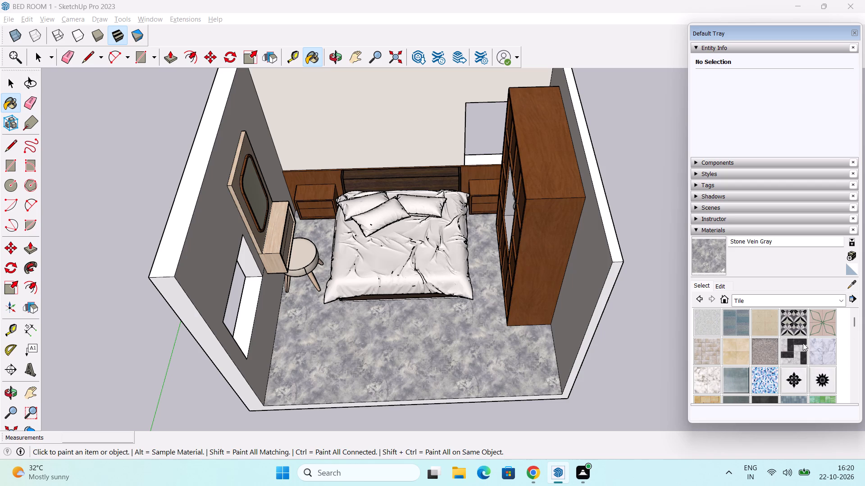
pyautogui.scroll(2, 808, 340)
pyautogui.scroll(-6, 812, 334)
pyautogui.scroll(1, 812, 334)
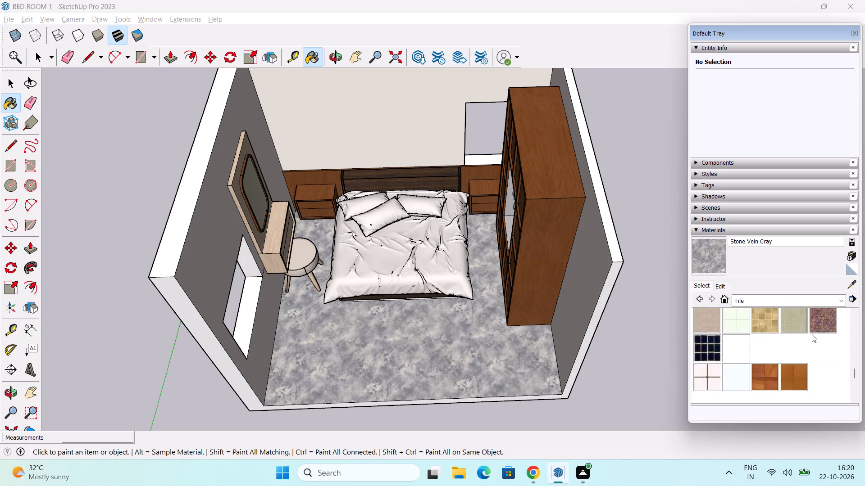
pyautogui.scroll(1, 812, 334)
pyautogui.scroll(-1, 820, 335)
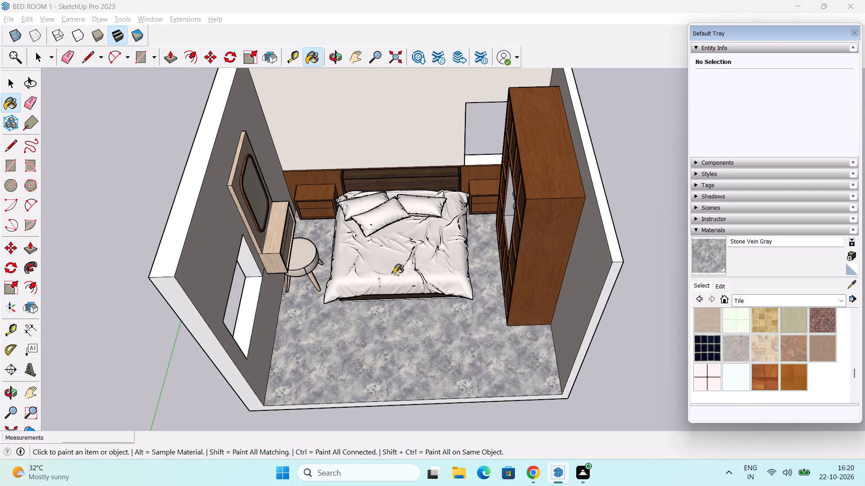
pyautogui.scroll(3, 770, 365)
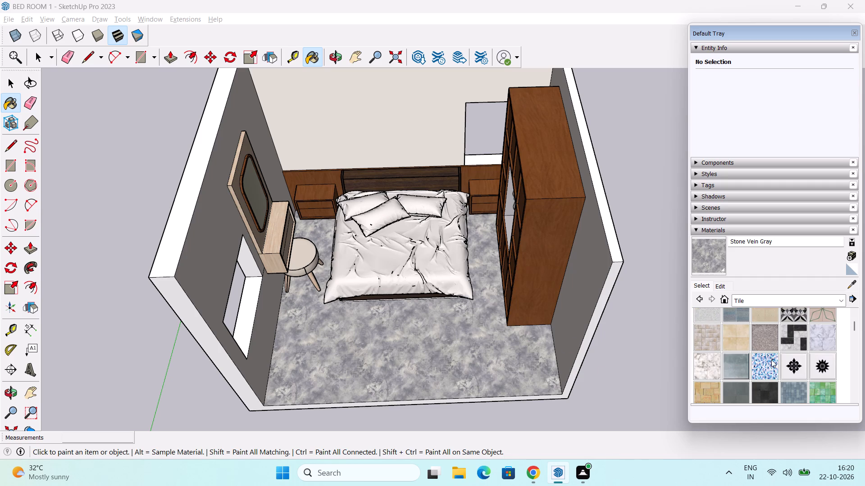
pyautogui.scroll(4, 777, 339)
pyautogui.scroll(-2, 784, 328)
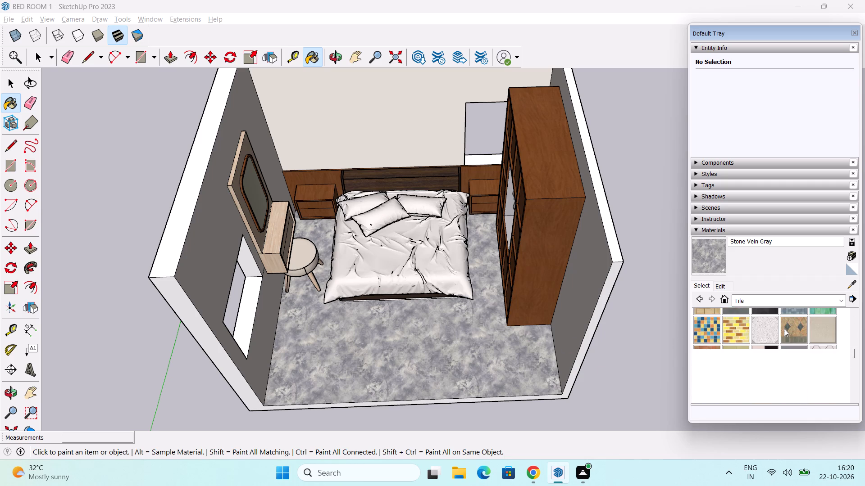
pyautogui.scroll(-2, 784, 328)
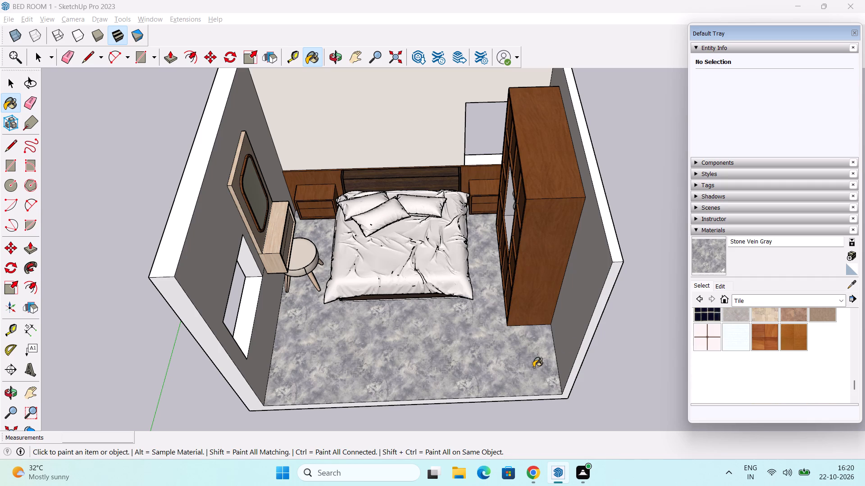
# Examine the stone floor up close and compare it with the swatches in the Tile collection.
pyautogui.scroll(5, 416, 374)
pyautogui.moveTo(438, 375); pyautogui.dragTo(392, 239, button='middle')
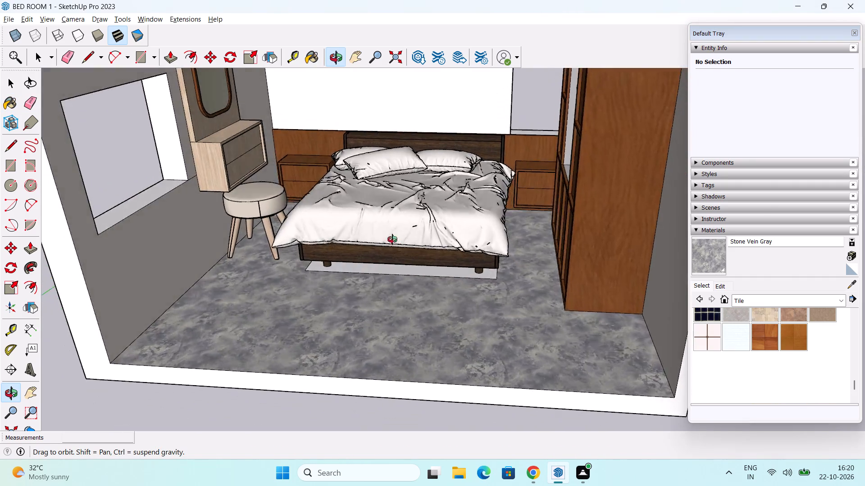
pyautogui.moveTo(392, 239); pyautogui.dragTo(375, 367, button='middle')
pyautogui.scroll(1, 799, 346)
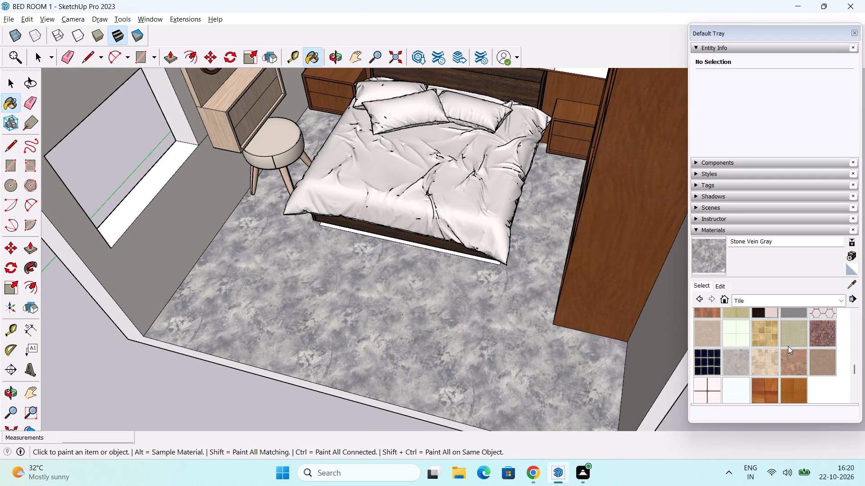
pyautogui.scroll(-3, 524, 317)
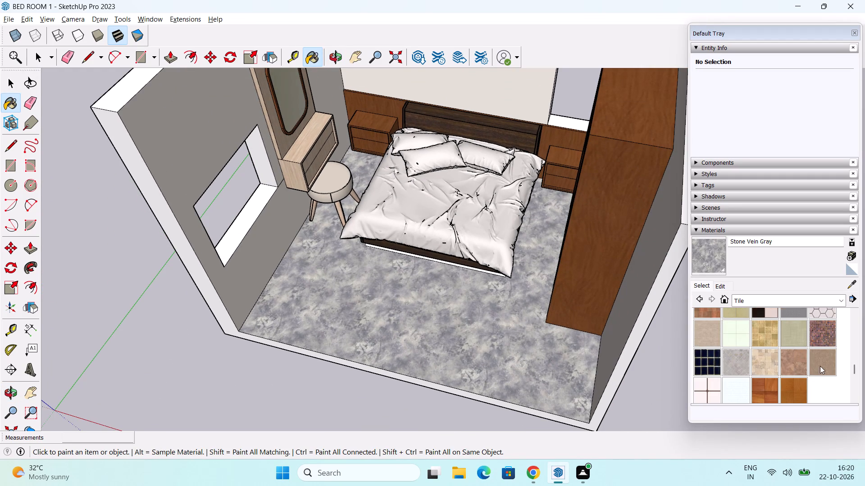
pyautogui.scroll(-2, 786, 362)
pyautogui.scroll(1, 776, 360)
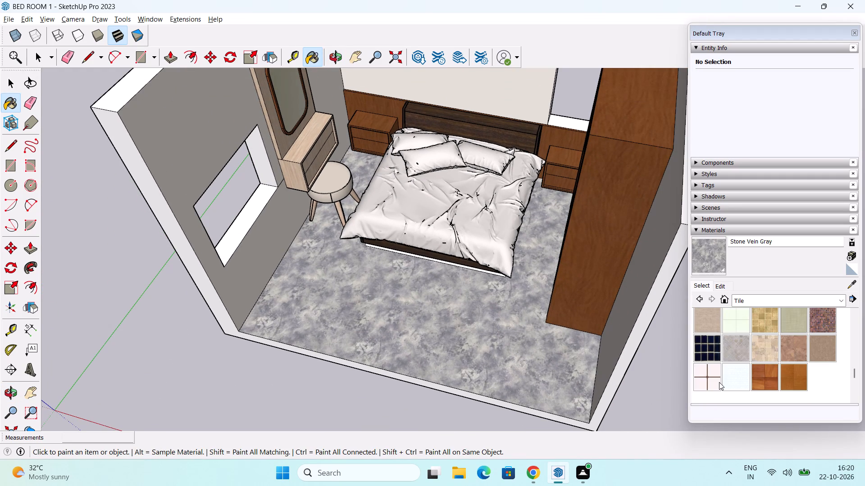
pyautogui.scroll(2, 758, 345)
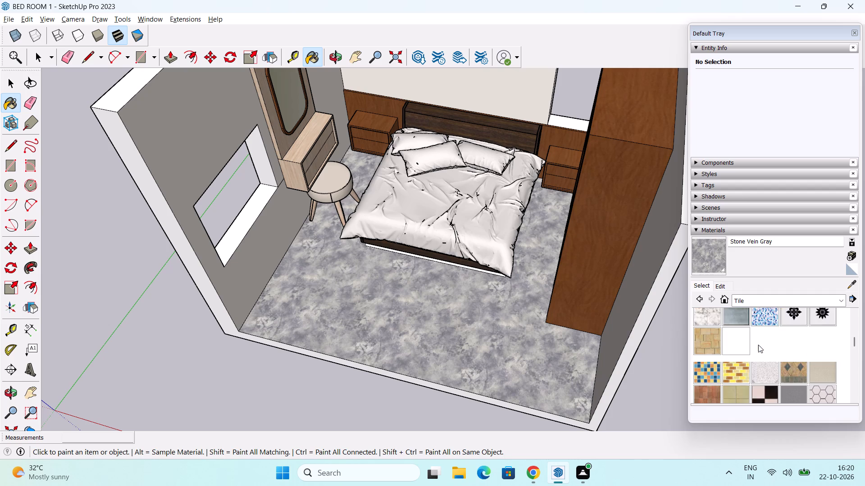
pyautogui.scroll(2, 761, 345)
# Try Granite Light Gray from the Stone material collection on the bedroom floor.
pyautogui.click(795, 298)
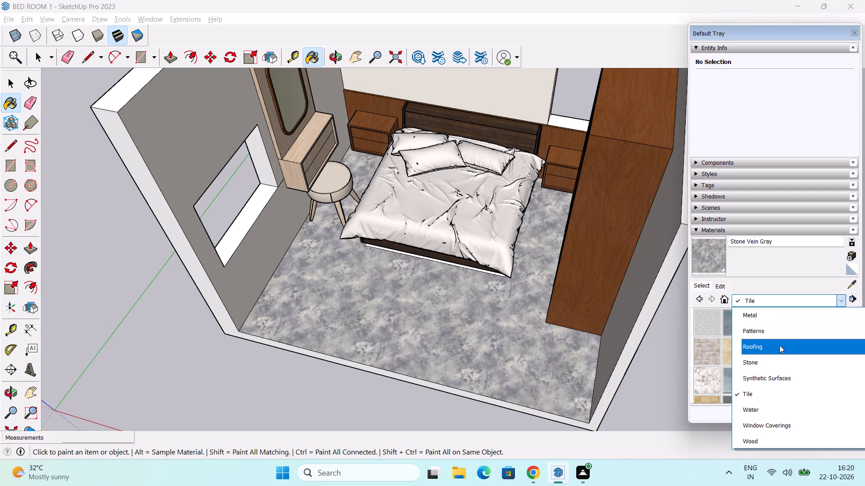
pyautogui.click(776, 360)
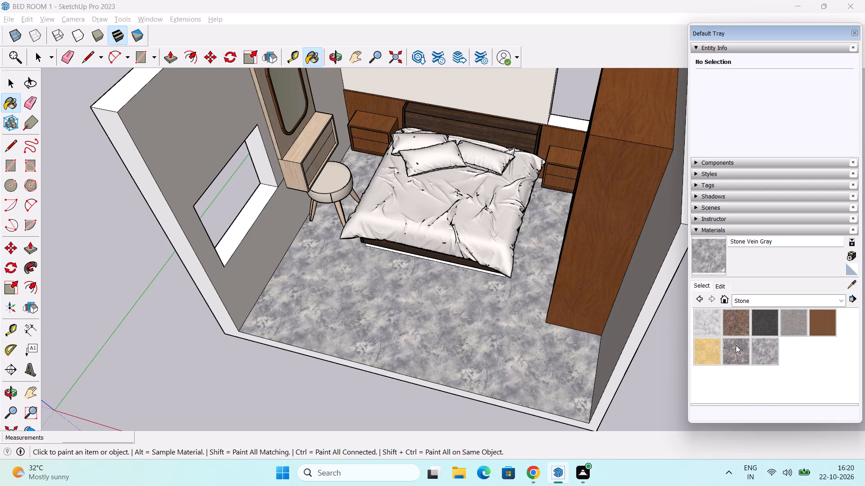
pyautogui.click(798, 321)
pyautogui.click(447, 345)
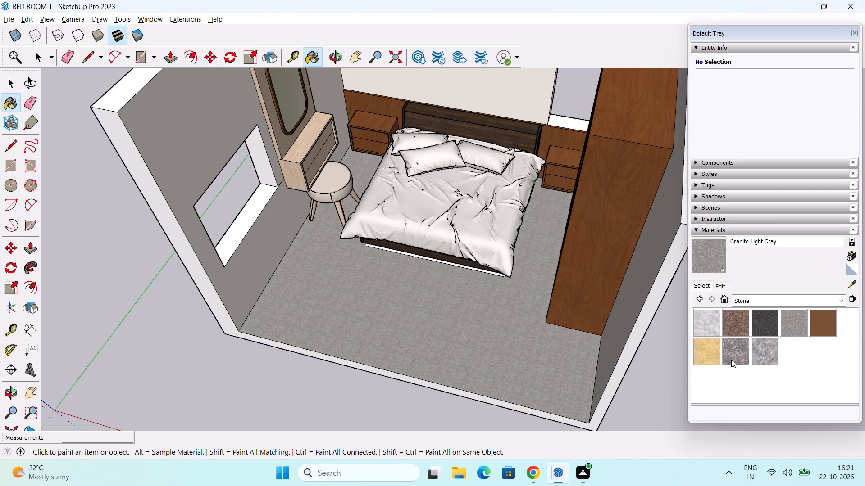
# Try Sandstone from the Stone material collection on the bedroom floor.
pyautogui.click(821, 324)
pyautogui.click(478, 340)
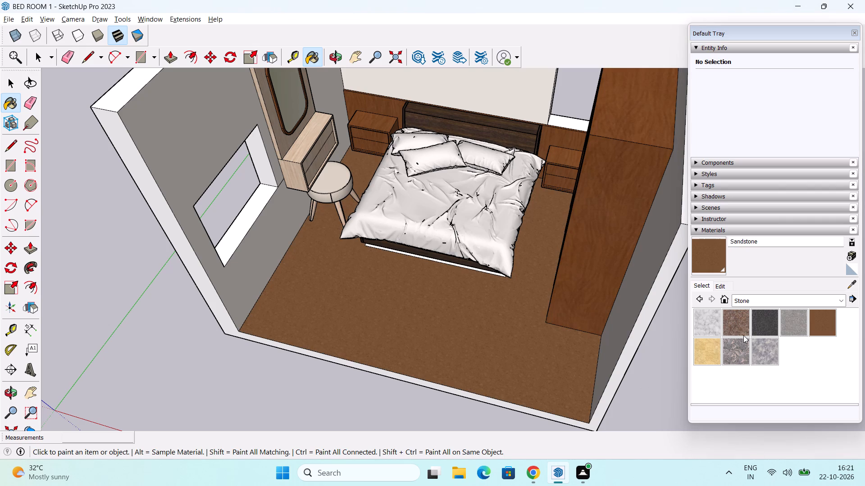
# Paint the bedroom floor with Carrera Marble from the Stone material collection.
pyautogui.click(708, 322)
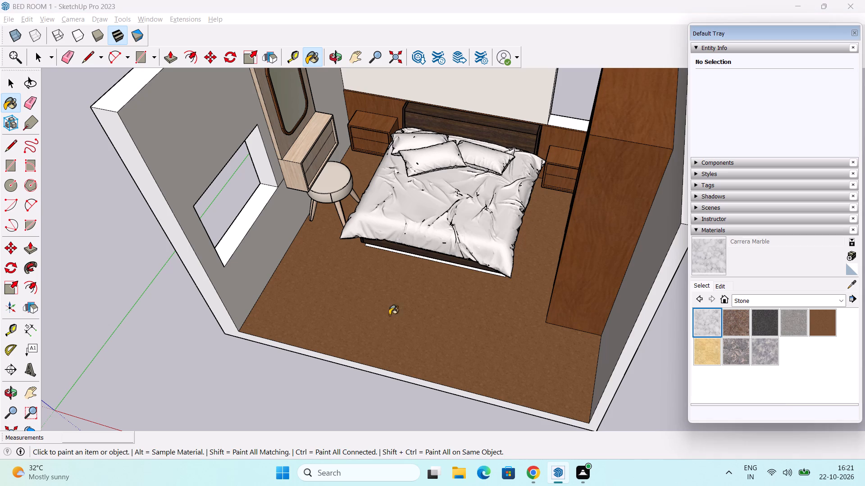
pyautogui.click(369, 301)
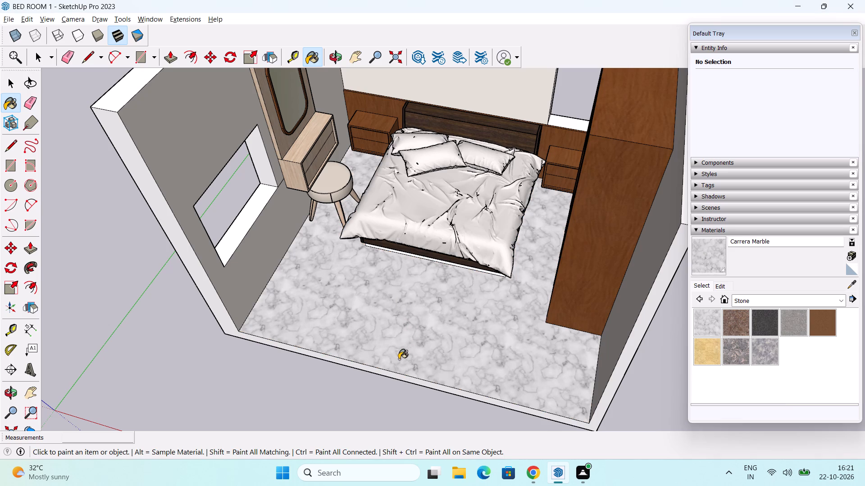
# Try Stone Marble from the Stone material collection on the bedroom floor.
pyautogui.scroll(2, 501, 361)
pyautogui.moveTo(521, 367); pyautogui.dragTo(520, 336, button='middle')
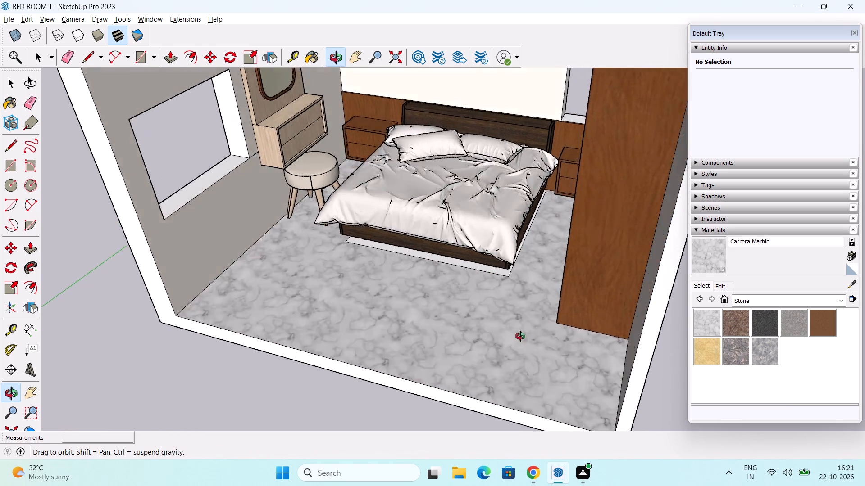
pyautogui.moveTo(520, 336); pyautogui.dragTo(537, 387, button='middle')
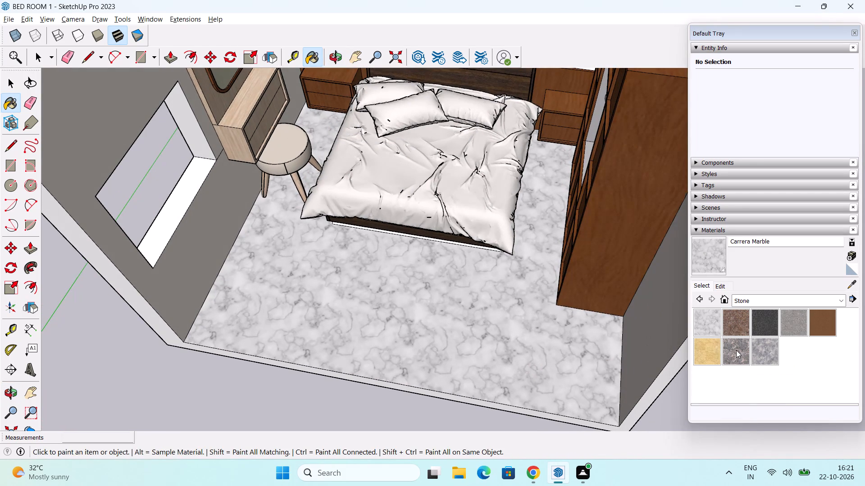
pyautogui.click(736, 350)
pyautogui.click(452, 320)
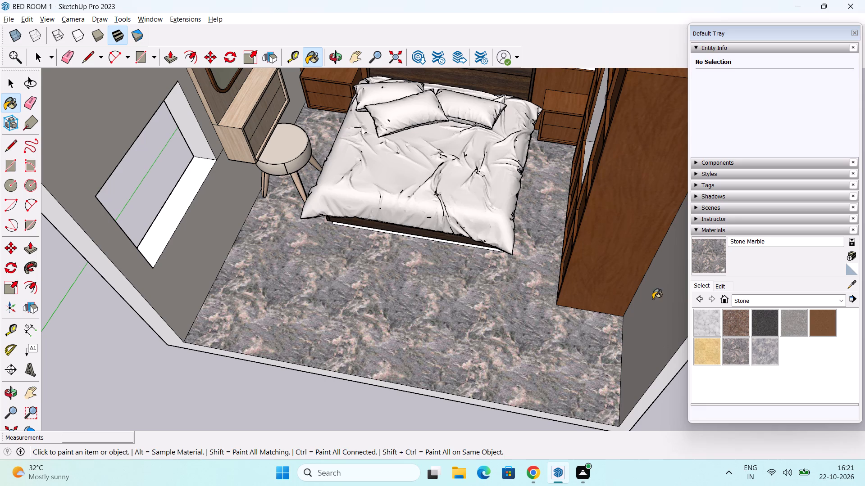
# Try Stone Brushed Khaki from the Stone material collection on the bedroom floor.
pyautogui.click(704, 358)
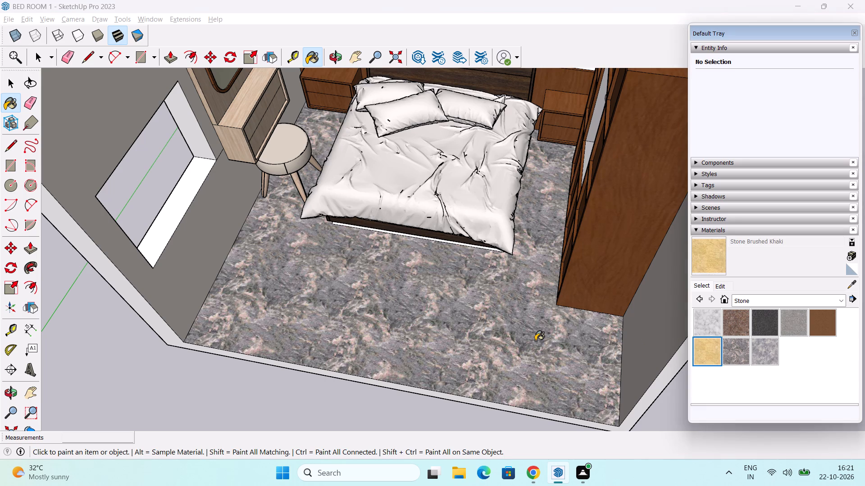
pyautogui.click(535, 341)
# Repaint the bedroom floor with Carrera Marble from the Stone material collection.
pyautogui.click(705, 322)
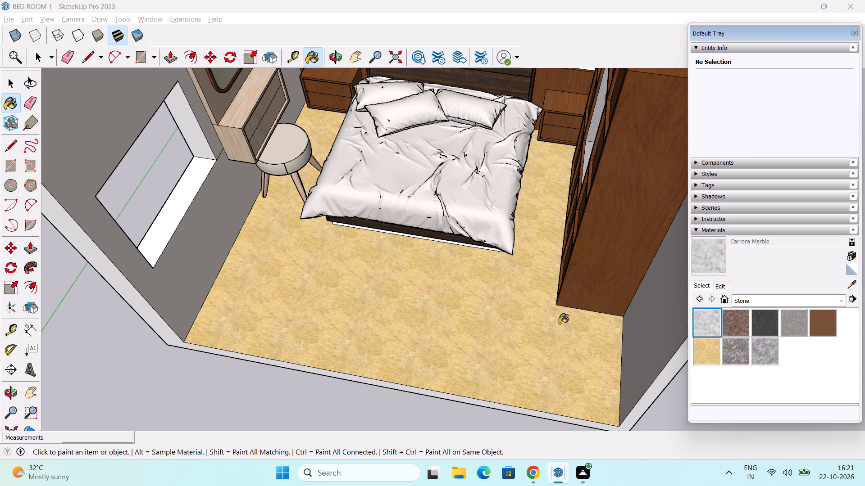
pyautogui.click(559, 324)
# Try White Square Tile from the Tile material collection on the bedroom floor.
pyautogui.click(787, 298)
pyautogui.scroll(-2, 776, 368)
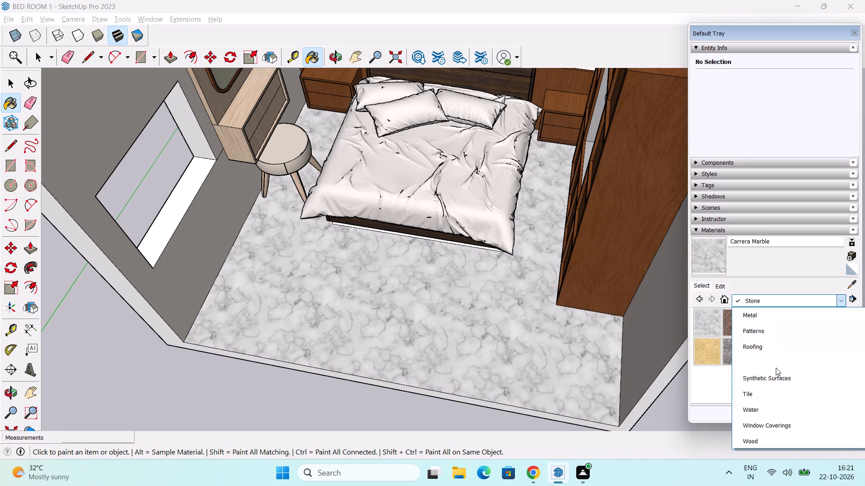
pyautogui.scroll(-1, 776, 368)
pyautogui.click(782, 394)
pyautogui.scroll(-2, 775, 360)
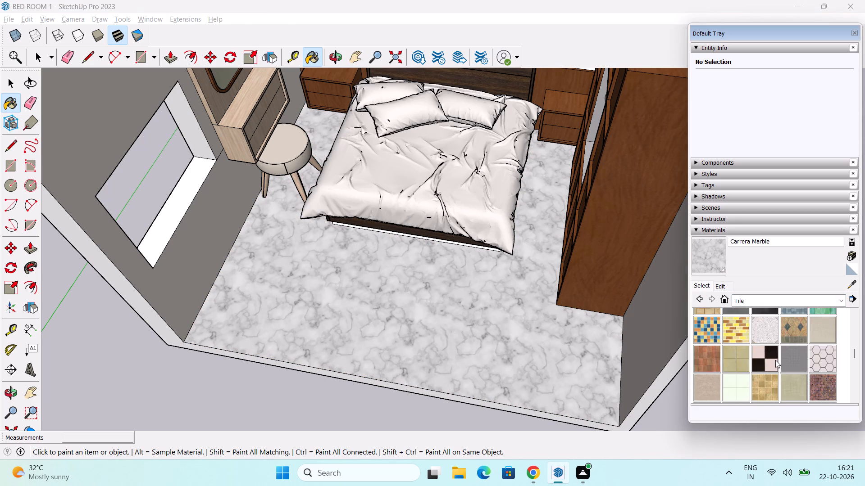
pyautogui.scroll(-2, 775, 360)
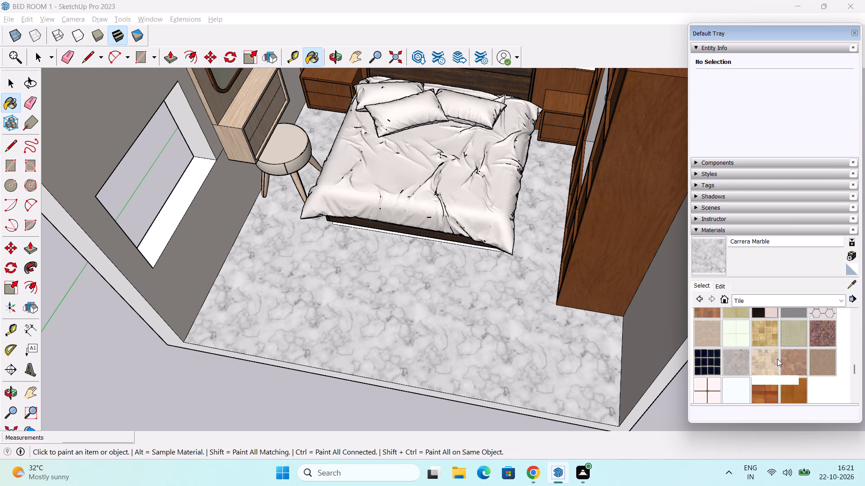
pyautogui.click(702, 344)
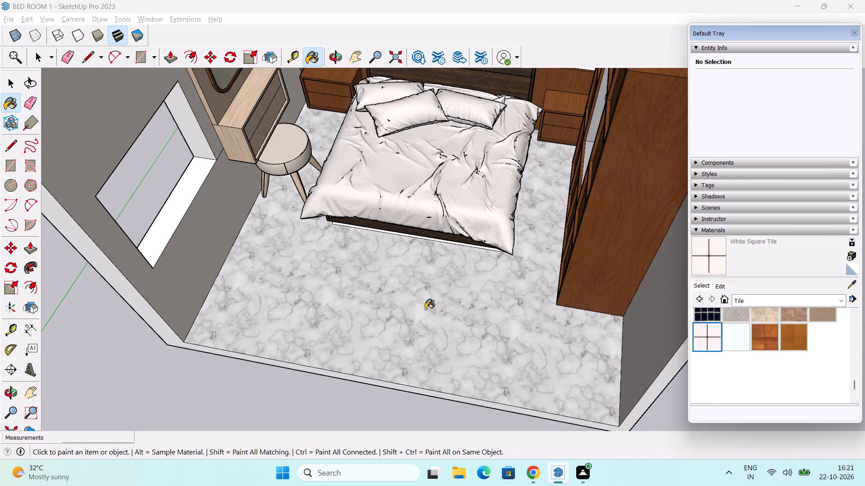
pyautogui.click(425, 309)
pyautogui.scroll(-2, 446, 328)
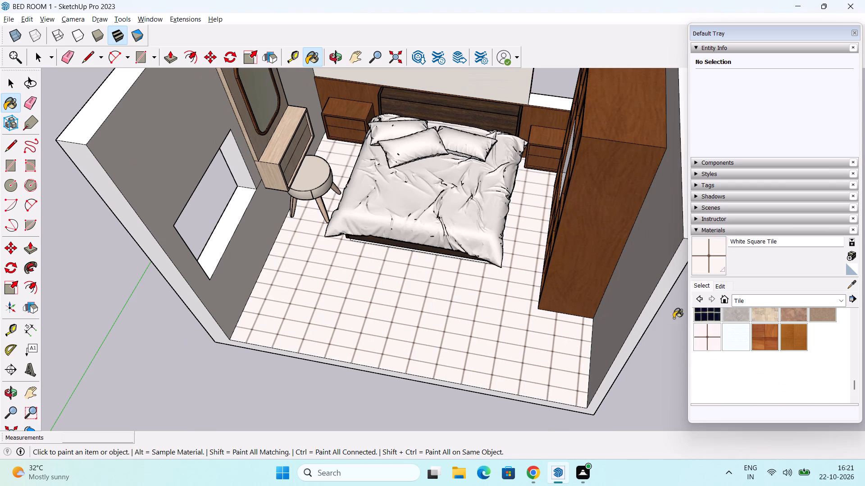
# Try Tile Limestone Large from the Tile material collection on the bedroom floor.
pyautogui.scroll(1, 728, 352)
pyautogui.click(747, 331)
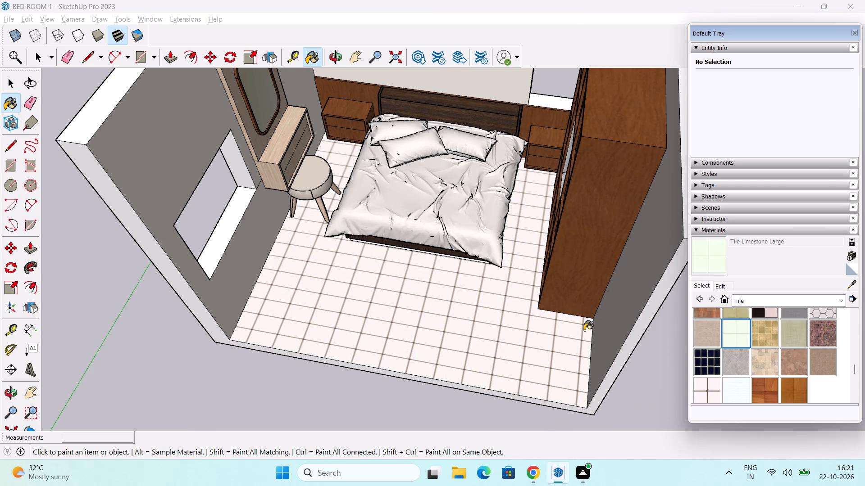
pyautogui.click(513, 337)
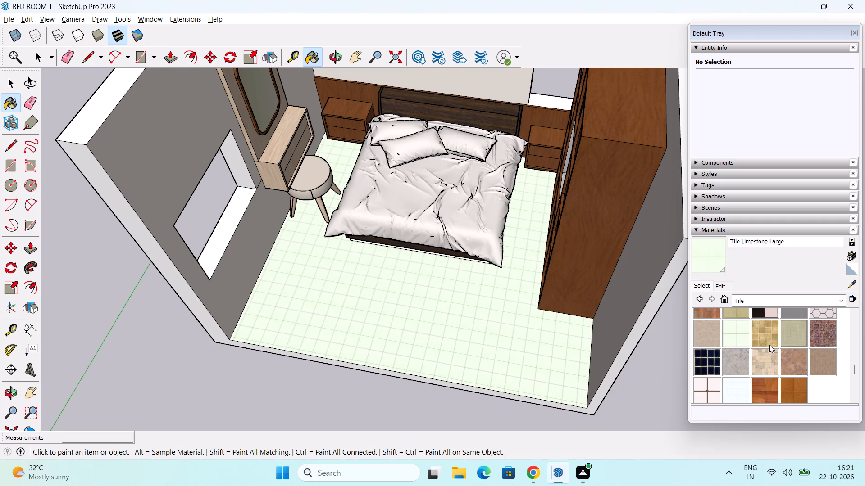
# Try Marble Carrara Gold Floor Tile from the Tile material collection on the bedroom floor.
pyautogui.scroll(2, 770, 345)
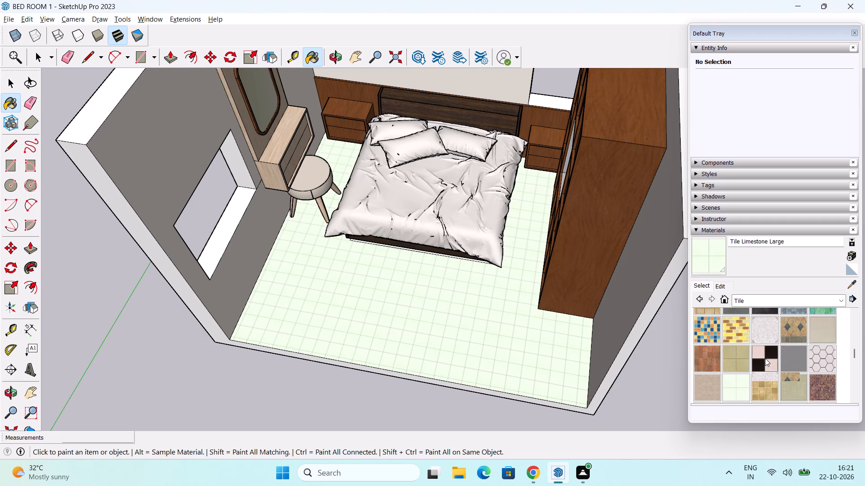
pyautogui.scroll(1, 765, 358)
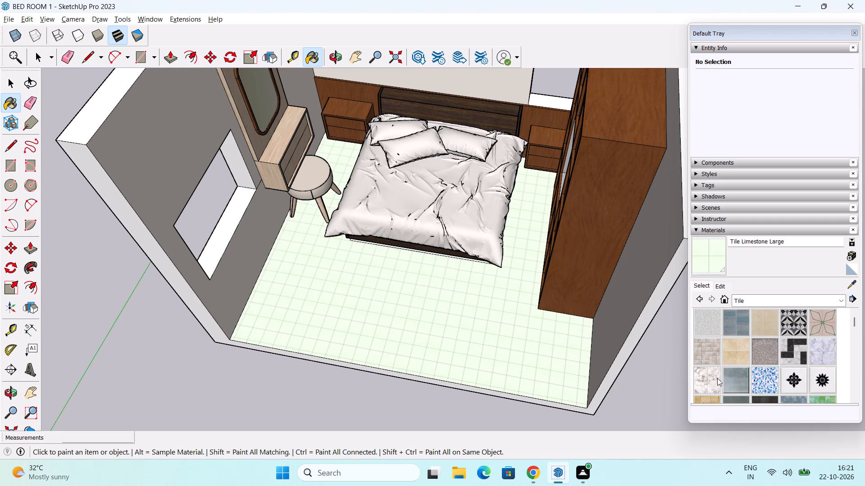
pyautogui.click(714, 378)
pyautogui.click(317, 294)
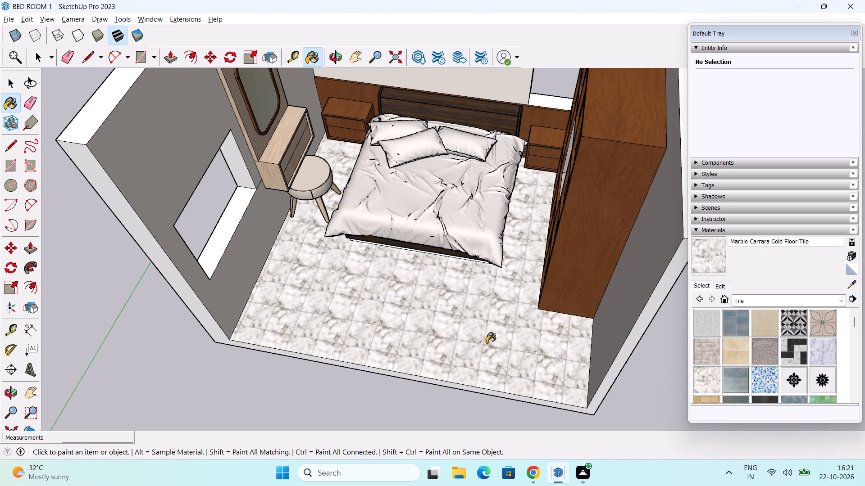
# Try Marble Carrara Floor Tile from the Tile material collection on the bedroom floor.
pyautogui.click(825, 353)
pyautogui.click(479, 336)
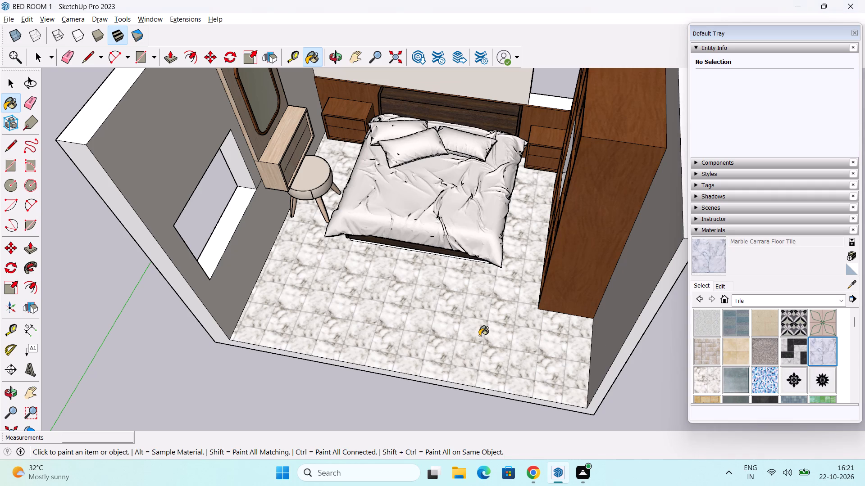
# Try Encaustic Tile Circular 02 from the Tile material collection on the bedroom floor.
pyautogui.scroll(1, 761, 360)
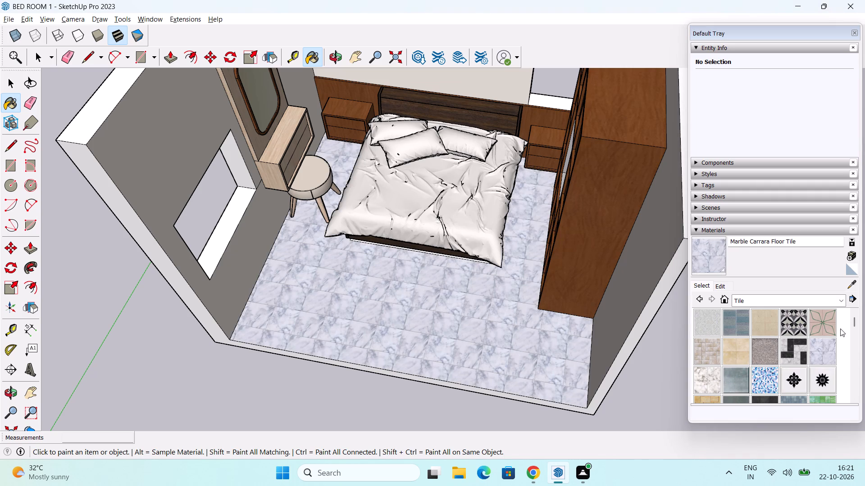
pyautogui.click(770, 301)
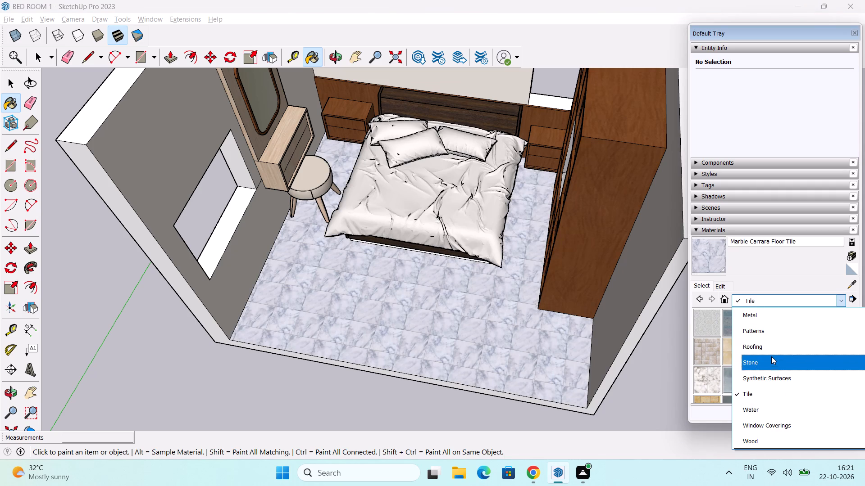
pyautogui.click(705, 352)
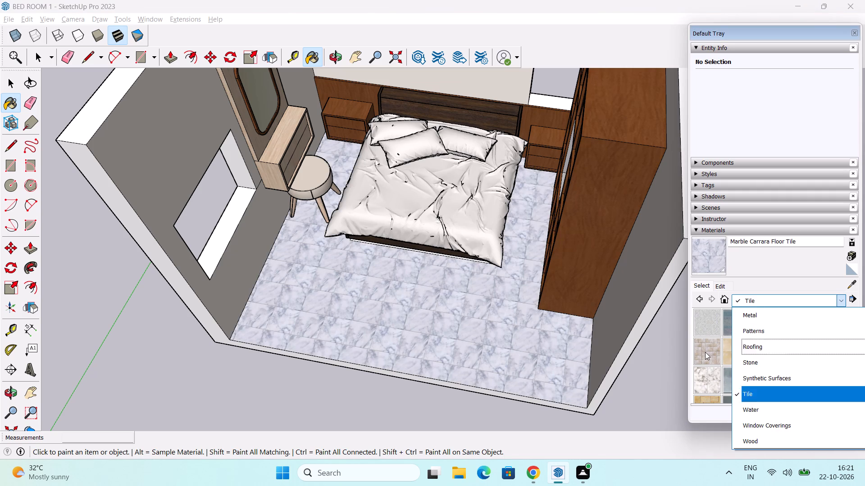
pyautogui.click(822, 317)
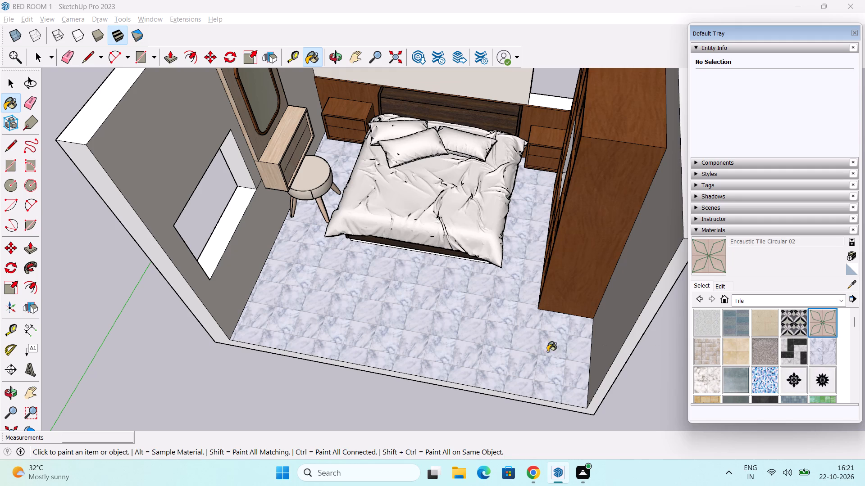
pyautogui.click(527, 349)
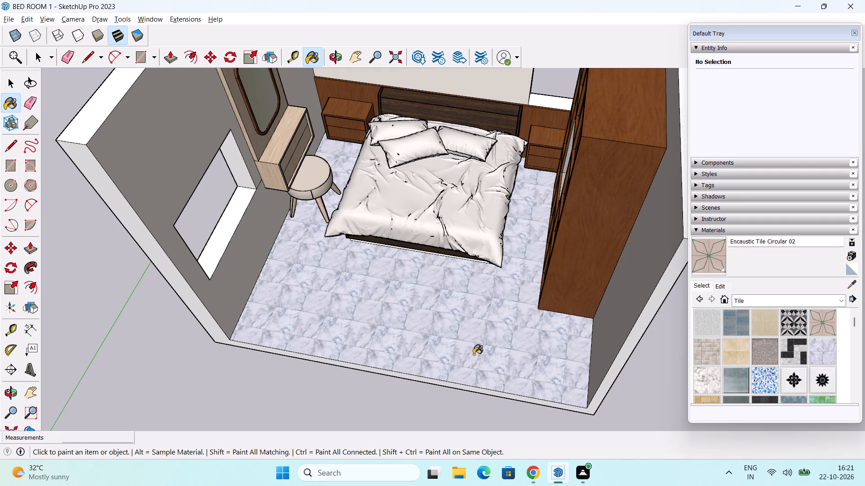
# Examine the patterned tile floor up close and from an overall view of the room.
pyautogui.scroll(2, 401, 360)
pyautogui.moveTo(417, 370); pyautogui.dragTo(394, 315, button='middle')
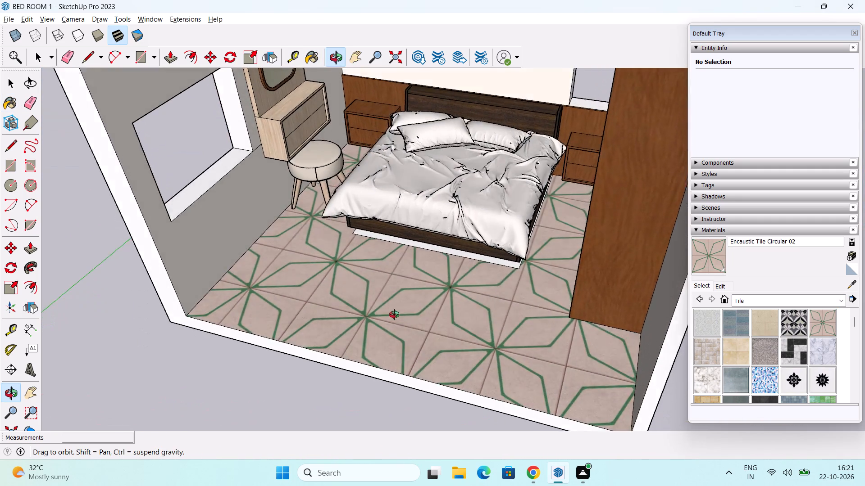
pyautogui.moveTo(394, 315); pyautogui.dragTo(397, 333, button='middle')
pyautogui.scroll(-9, 424, 299)
pyautogui.moveTo(485, 312); pyautogui.dragTo(495, 319, button='middle')
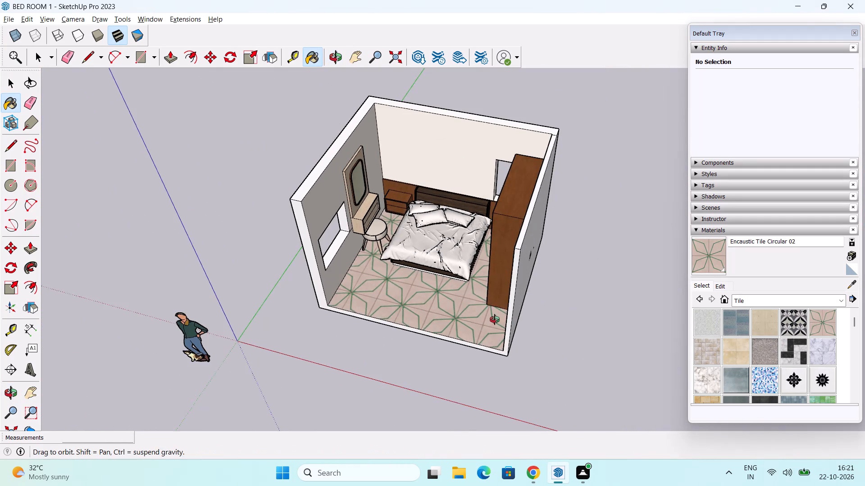
pyautogui.moveTo(495, 319); pyautogui.dragTo(491, 353, button='middle')
pyautogui.scroll(6, 444, 301)
pyautogui.moveTo(447, 307); pyautogui.dragTo(456, 233, button='middle')
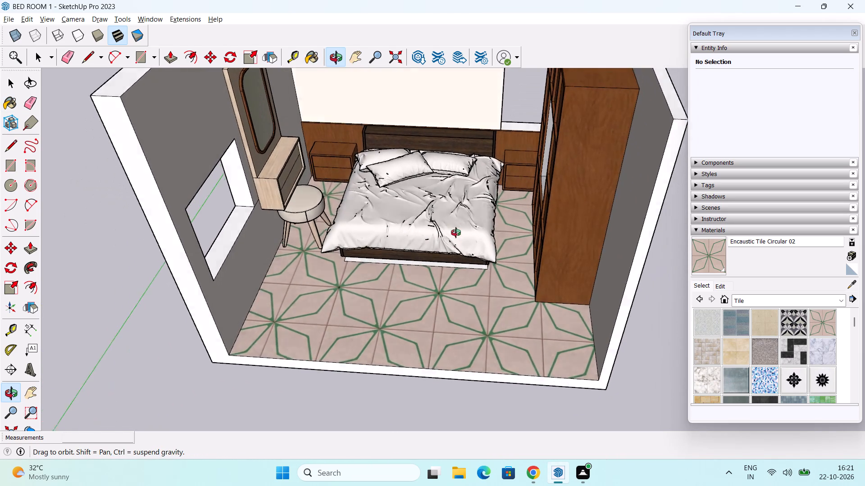
pyautogui.moveTo(456, 233); pyautogui.dragTo(456, 229, button='middle')
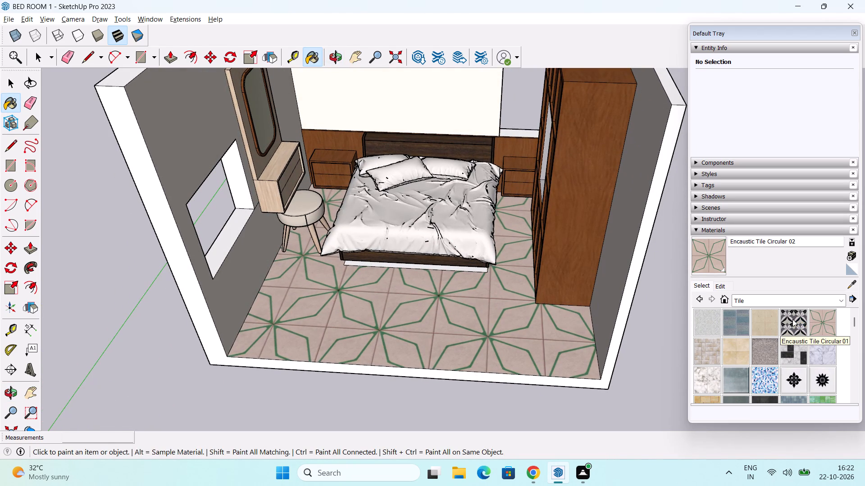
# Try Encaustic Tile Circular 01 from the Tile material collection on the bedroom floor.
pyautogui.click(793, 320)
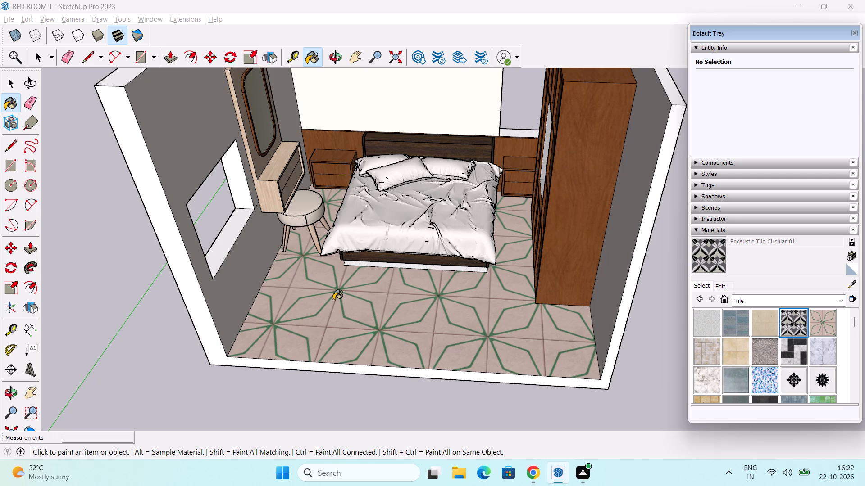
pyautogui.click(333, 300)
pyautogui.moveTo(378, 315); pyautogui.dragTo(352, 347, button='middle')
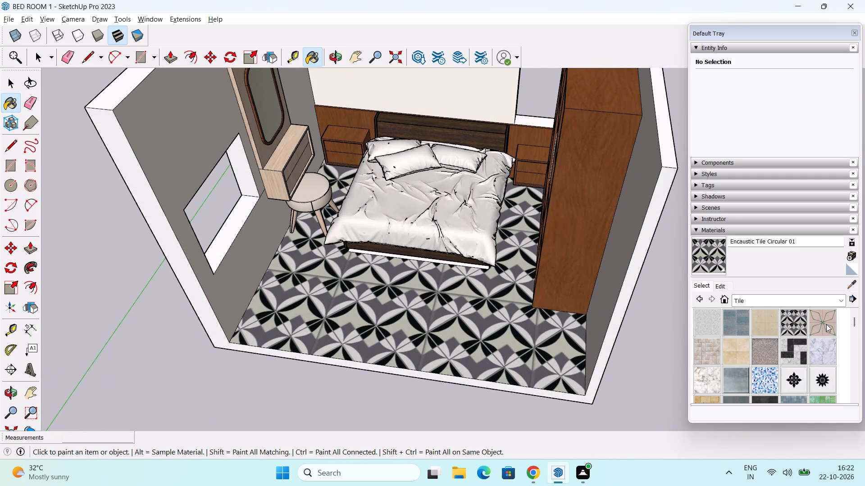
# Paint the bedroom floor with Encaustic Tile Circular 02 from the Tile material collection.
pyautogui.click(826, 324)
pyautogui.click(429, 293)
pyautogui.scroll(-3, 429, 323)
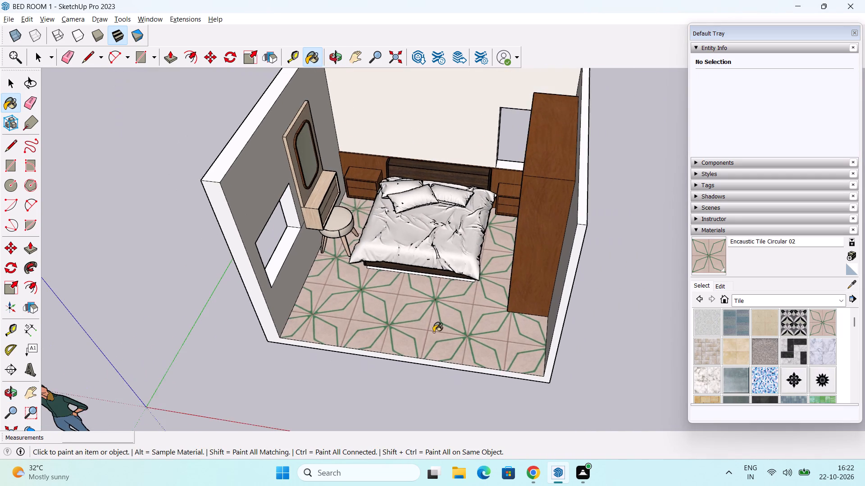
pyautogui.moveTo(435, 337); pyautogui.dragTo(462, 404, button='middle')
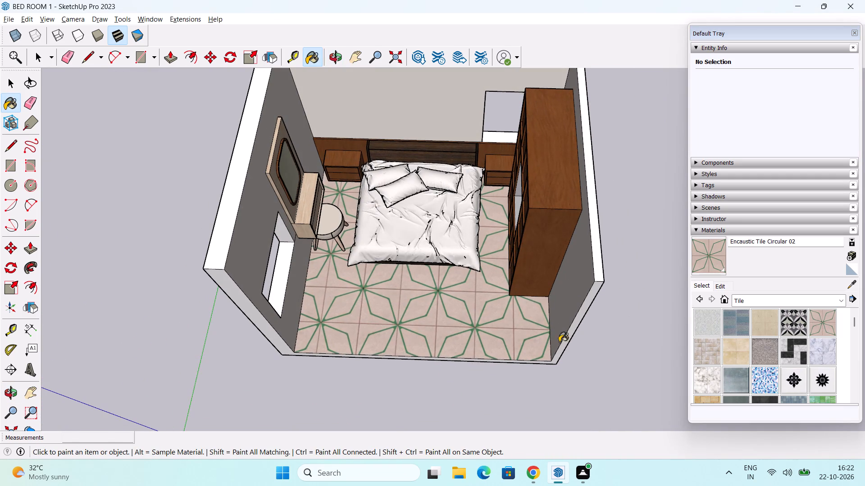
pyautogui.scroll(4, 526, 344)
pyautogui.moveTo(491, 366); pyautogui.dragTo(489, 353, button='middle')
pyautogui.press('space')
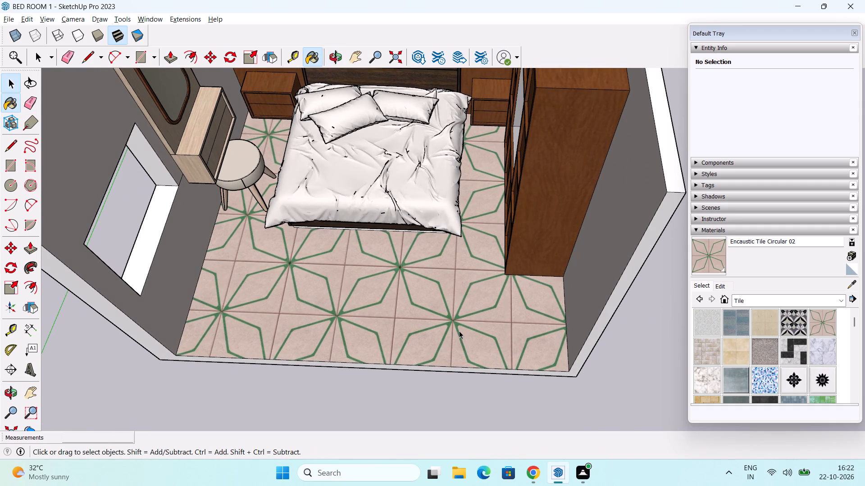
# Examine the bedroom from several angles, including the wardrobe front with its open clothes section.
pyautogui.scroll(-3, 461, 329)
pyautogui.moveTo(473, 337); pyautogui.dragTo(537, 290, button='middle')
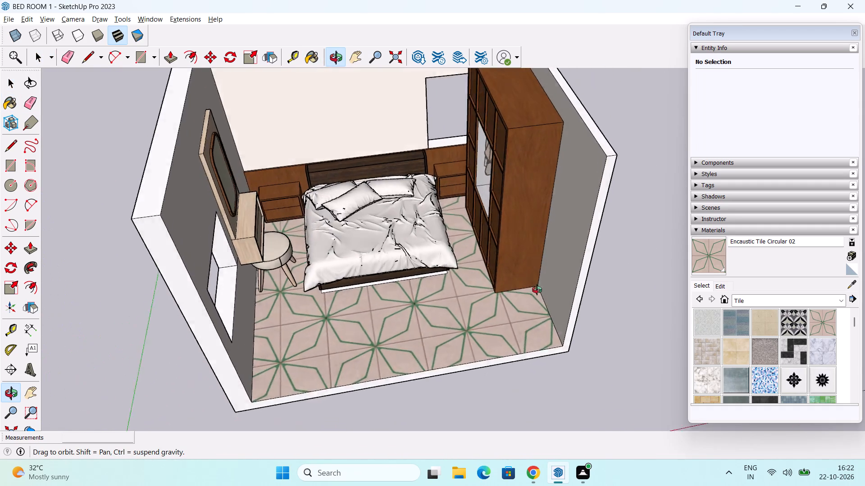
pyautogui.moveTo(537, 290); pyautogui.dragTo(656, 296, button='middle')
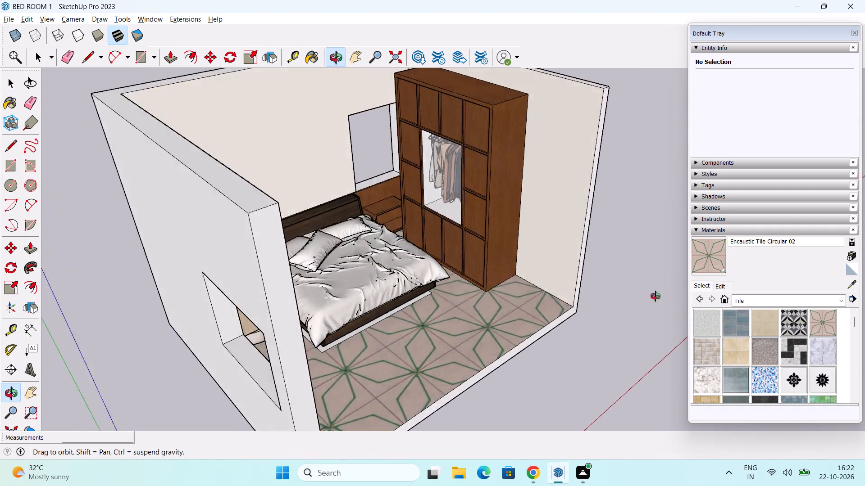
pyautogui.moveTo(656, 296); pyautogui.dragTo(643, 316, button='middle')
pyautogui.scroll(1, 394, 177)
pyautogui.keyDown('shift'); pyautogui.moveTo(394, 176); pyautogui.dragTo(343, 259, button='middle'); pyautogui.keyUp('shift')
pyautogui.moveTo(364, 289); pyautogui.dragTo(364, 271, button='middle')
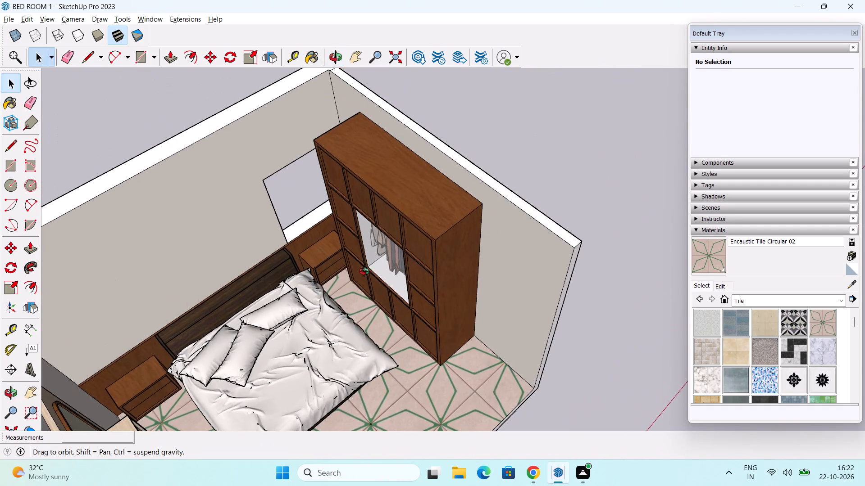
pyautogui.moveTo(364, 271); pyautogui.dragTo(407, 172, button='middle')
pyautogui.scroll(2, 365, 243)
pyautogui.keyDown('shift'); pyautogui.moveTo(368, 257); pyautogui.dragTo(382, 211, button='middle'); pyautogui.keyUp('shift')
pyautogui.moveTo(401, 258); pyautogui.dragTo(444, 207, button='middle')
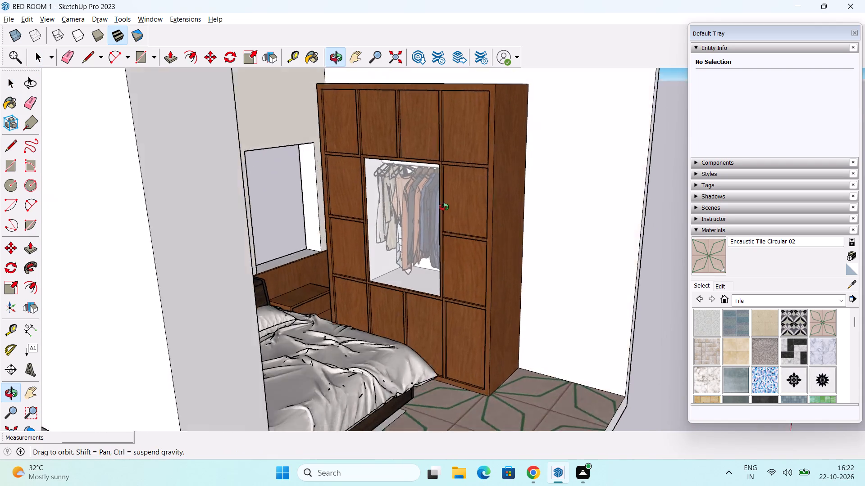
pyautogui.moveTo(444, 207); pyautogui.dragTo(440, 243, button='middle')
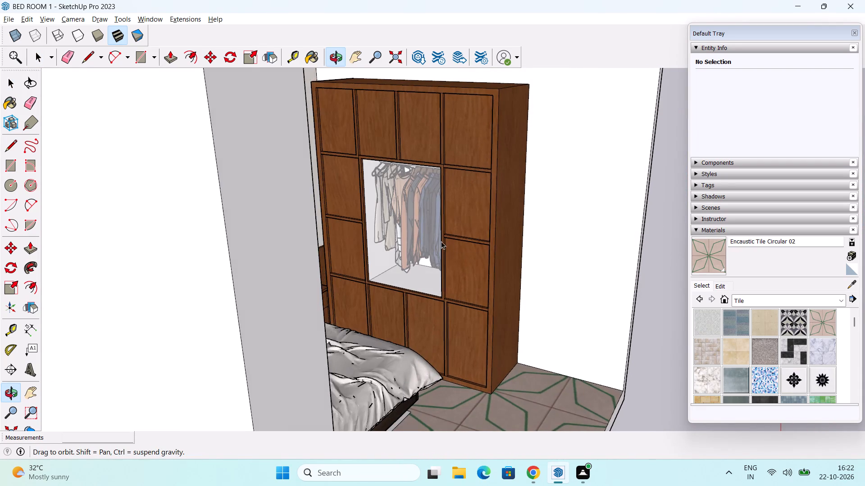
# Examine the bedroom with its patterned tile floor, viewing the wardrobe, bed and dressing unit from several angles and from above.
pyautogui.scroll(5, 436, 234)
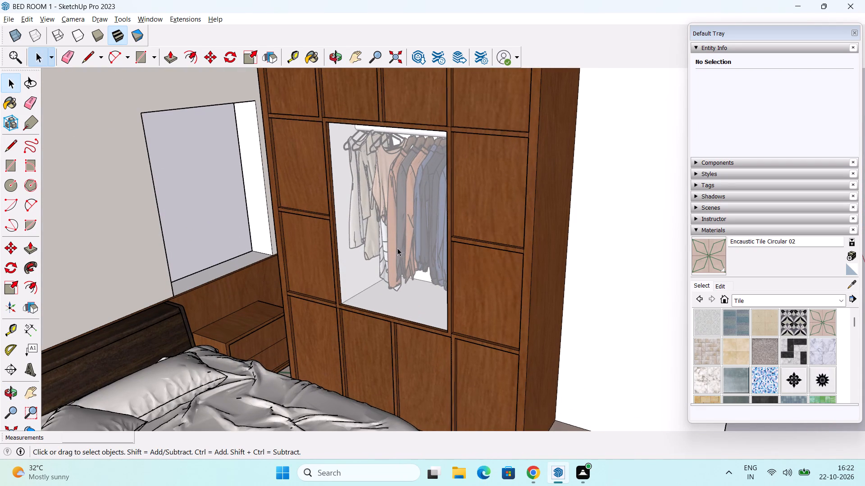
pyautogui.scroll(-6, 432, 189)
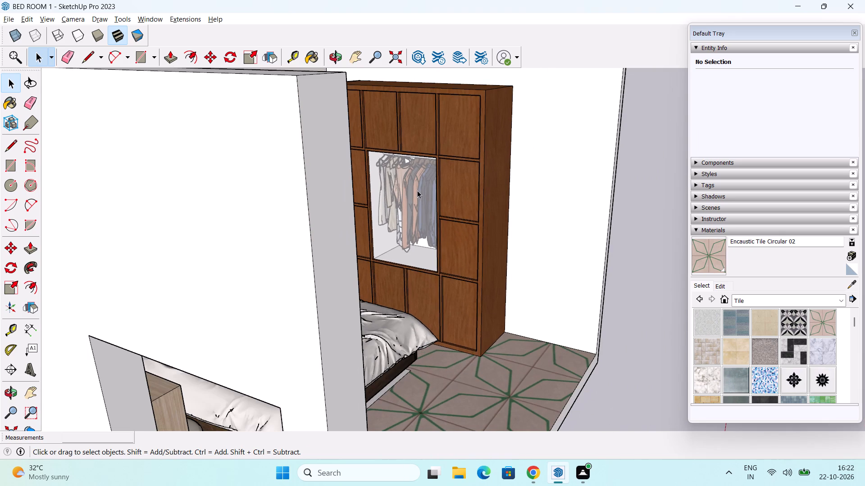
pyautogui.moveTo(414, 189); pyautogui.dragTo(348, 213, button='middle')
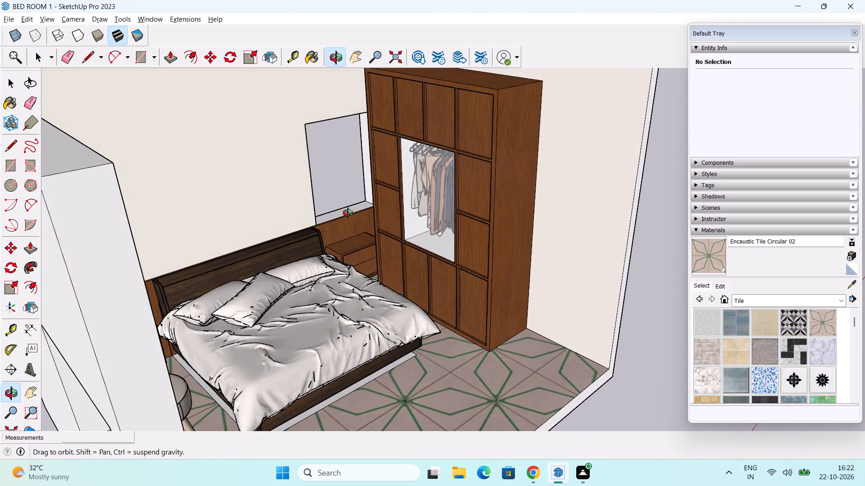
pyautogui.moveTo(348, 213); pyautogui.dragTo(359, 197, button='middle')
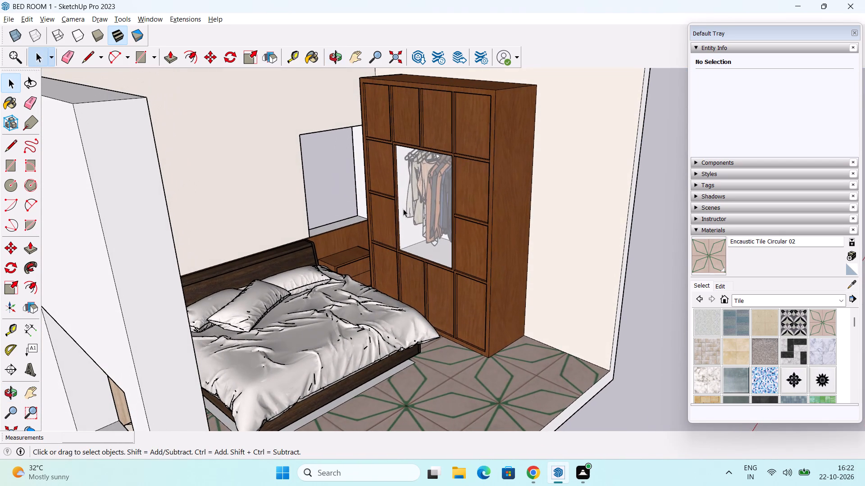
pyautogui.moveTo(211, 258); pyautogui.dragTo(266, 171, button='middle')
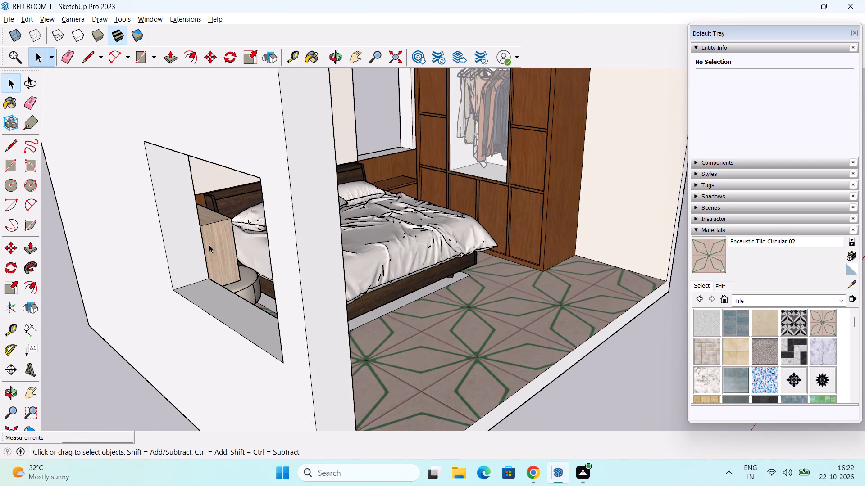
pyautogui.keyDown('shift'); pyautogui.moveTo(413, 126); pyautogui.dragTo(366, 286, button='middle'); pyautogui.keyUp('shift')
pyautogui.moveTo(364, 286); pyautogui.dragTo(343, 276, button='middle')
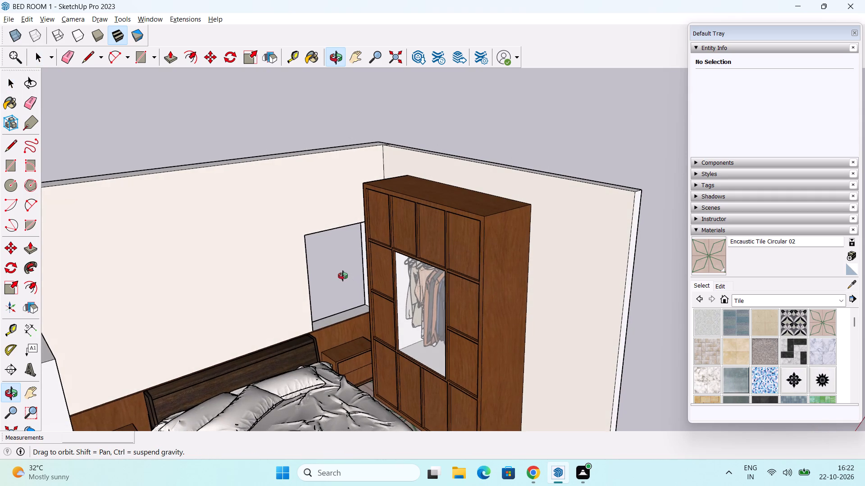
pyautogui.moveTo(343, 276); pyautogui.dragTo(348, 293, button='middle')
pyautogui.moveTo(380, 293); pyautogui.dragTo(399, 219, button='middle')
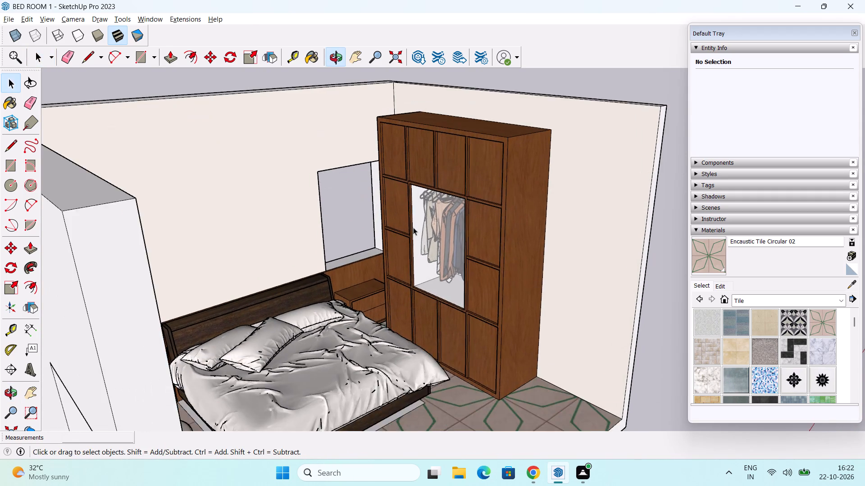
pyautogui.scroll(2, 413, 228)
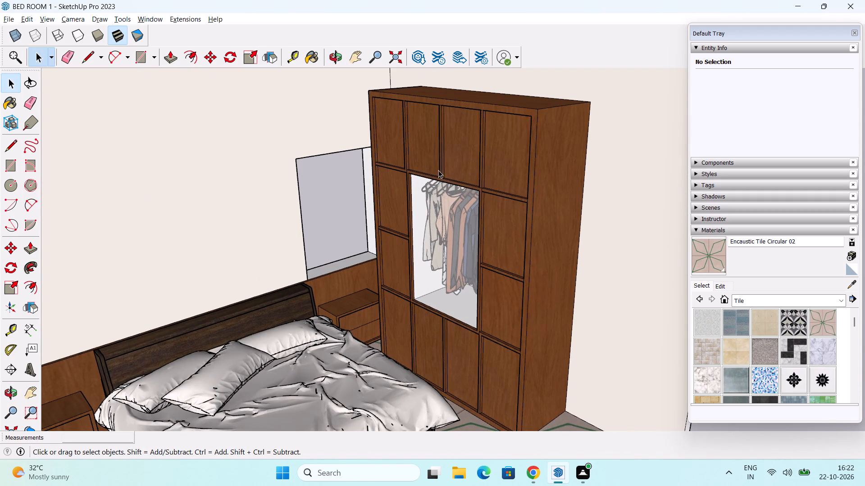
pyautogui.scroll(-2, 441, 175)
pyautogui.moveTo(465, 198); pyautogui.dragTo(370, 248, button='middle')
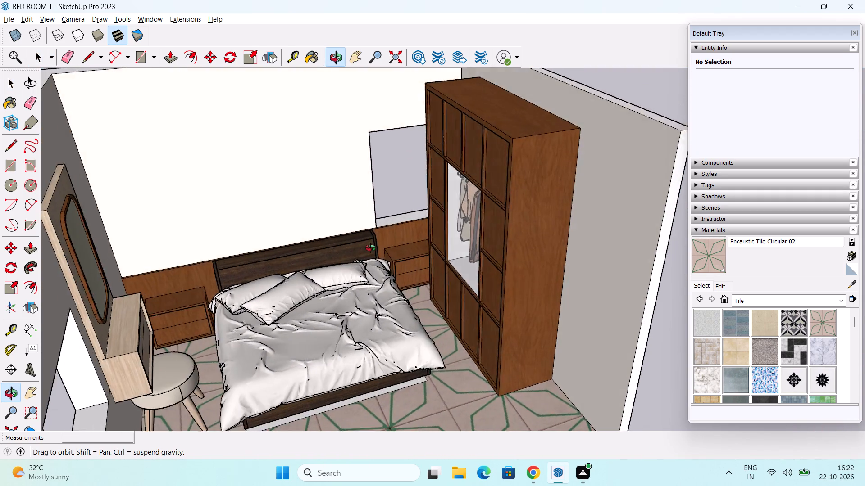
pyautogui.moveTo(370, 248); pyautogui.dragTo(339, 284, button='middle')
pyautogui.scroll(-2, 351, 273)
pyautogui.keyDown('shift'); pyautogui.moveTo(345, 292); pyautogui.dragTo(341, 249, button='middle'); pyautogui.keyUp('shift')
pyautogui.moveTo(365, 280); pyautogui.dragTo(262, 262, button='middle')
pyautogui.keyDown('shift'); pyautogui.moveTo(333, 177); pyautogui.dragTo(339, 264, button='middle'); pyautogui.keyUp('shift')
pyautogui.moveTo(346, 264); pyautogui.dragTo(321, 310, button='middle')
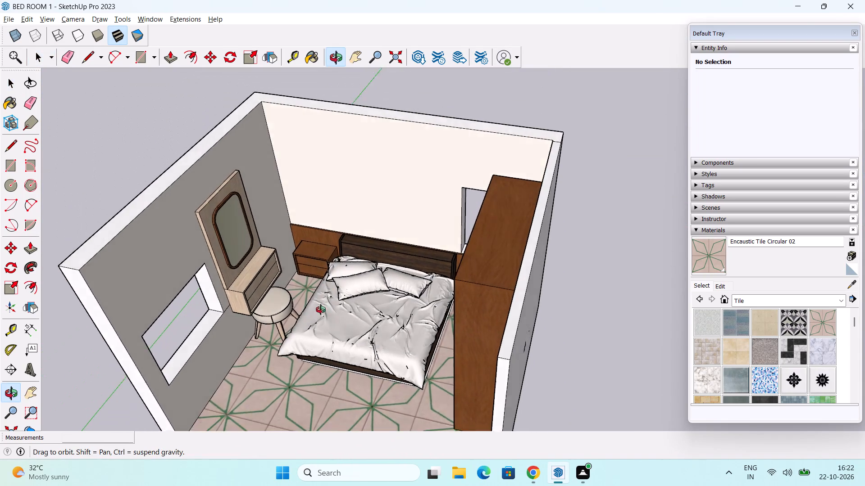
pyautogui.moveTo(321, 310); pyautogui.dragTo(320, 312, button='middle')
pyautogui.moveTo(335, 287); pyautogui.dragTo(391, 180, button='middle')
pyautogui.moveTo(392, 232); pyautogui.dragTo(464, 161, button='middle')
pyautogui.keyDown('shift'); pyautogui.moveTo(464, 159); pyautogui.dragTo(435, 243, button='middle'); pyautogui.keyUp('shift')
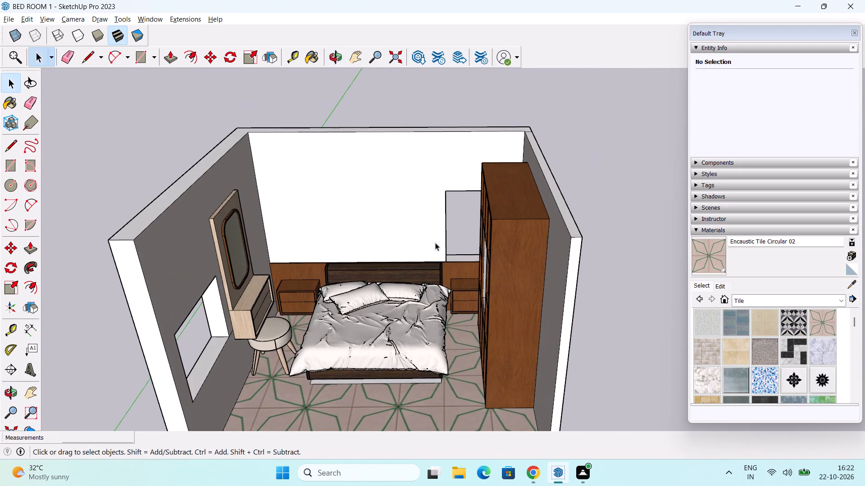
pyautogui.scroll(-2, 435, 243)
pyautogui.moveTo(430, 246); pyautogui.dragTo(434, 220, button='middle')
pyautogui.scroll(2, 429, 232)
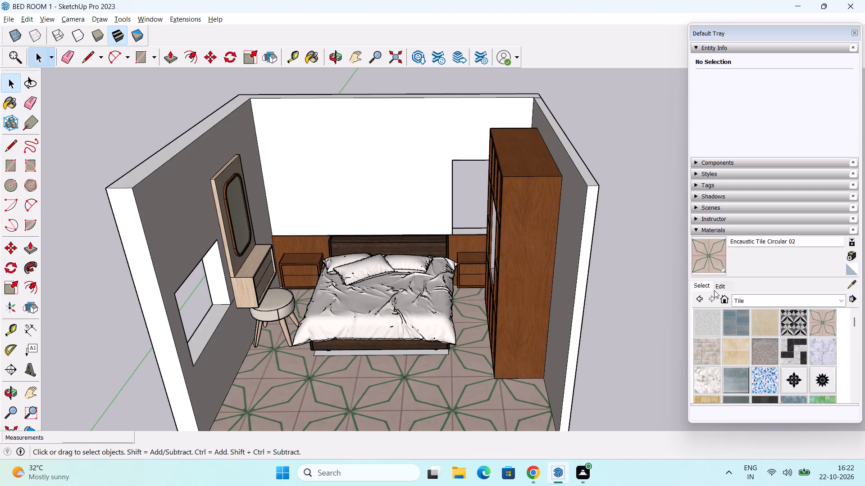
# Paint the bedroom floor with Carrera Marble from the Stone material collection.
pyautogui.click(770, 305)
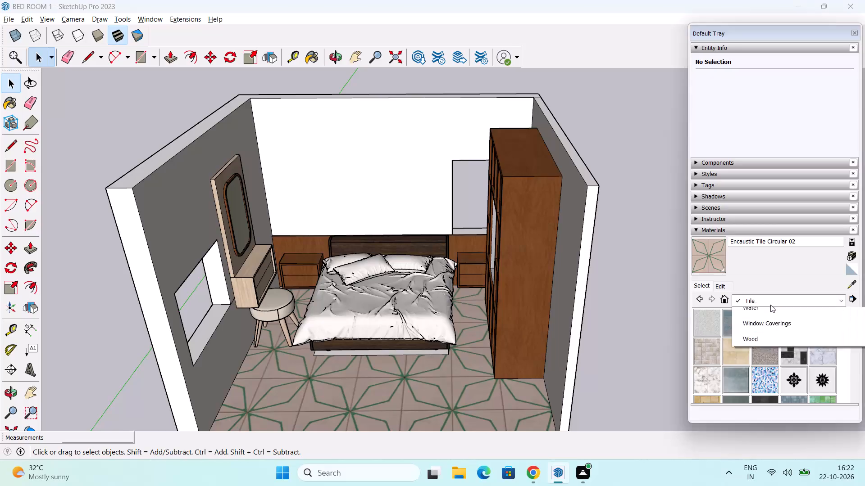
pyautogui.click(774, 360)
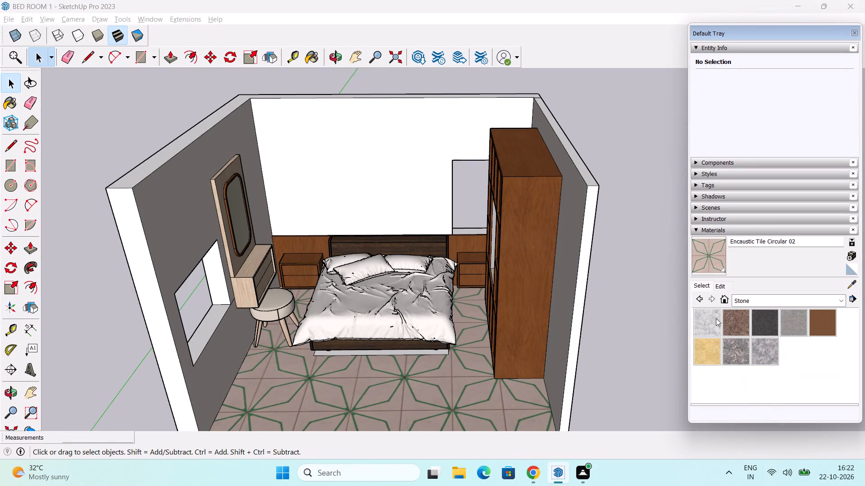
pyautogui.click(714, 319)
pyautogui.click(438, 368)
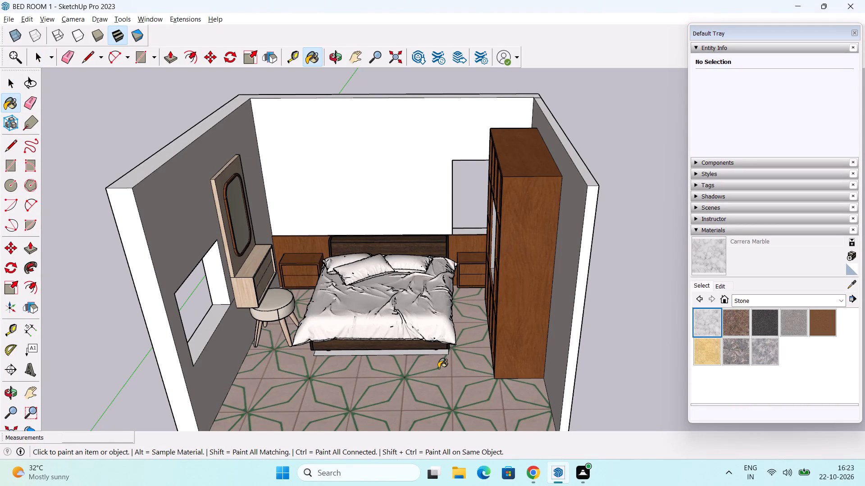
# Examine the marble floor up close and from overall views of the bedroom.
pyautogui.scroll(-1, 438, 369)
pyautogui.moveTo(433, 390); pyautogui.dragTo(448, 322, button='middle')
pyautogui.moveTo(448, 322); pyautogui.dragTo(432, 371, button='middle')
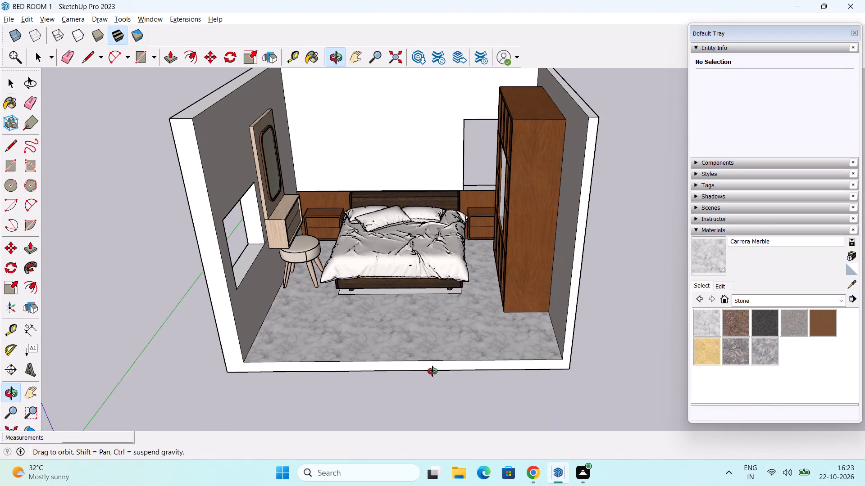
pyautogui.moveTo(432, 371); pyautogui.dragTo(422, 409, button='middle')
pyautogui.scroll(3, 423, 348)
pyautogui.press('space')
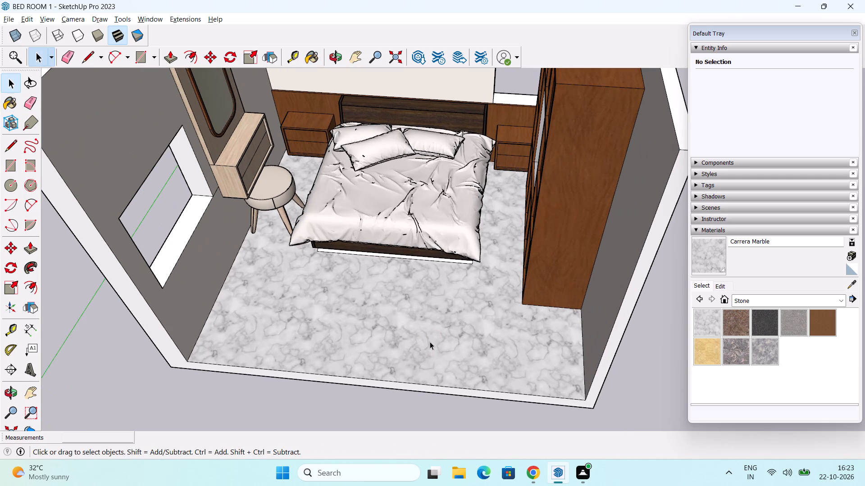
pyautogui.scroll(-1, 436, 332)
pyautogui.moveTo(436, 332); pyautogui.dragTo(415, 403, button='middle')
pyautogui.moveTo(423, 386); pyautogui.dragTo(363, 351, button='middle')
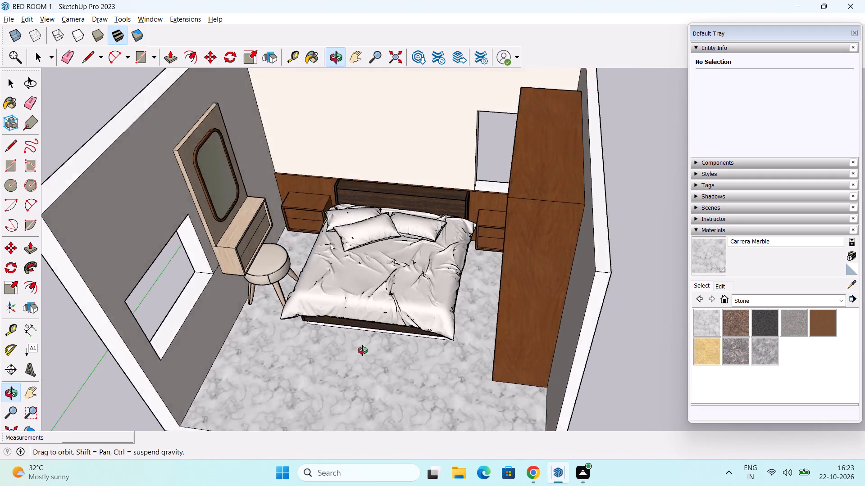
pyautogui.moveTo(363, 351); pyautogui.dragTo(506, 345, button='middle')
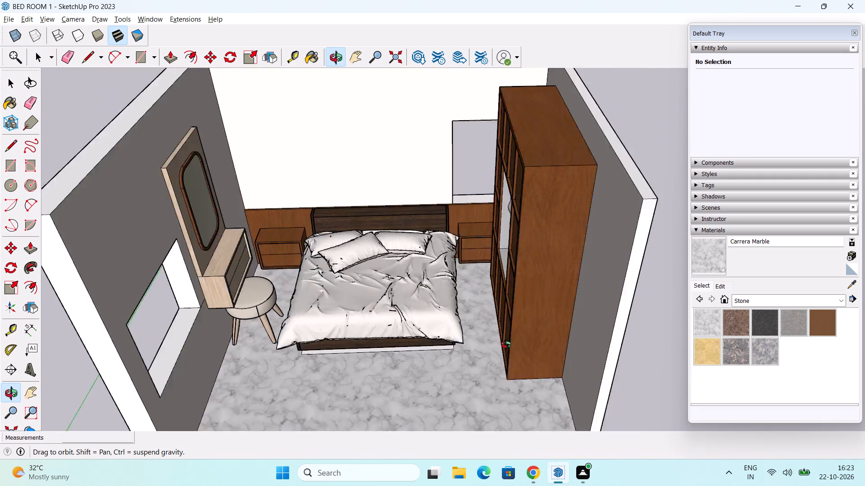
# Scale the hanging clothes component protruding through the wall behind the wardrobe to about 0.84 along the green axis.
pyautogui.moveTo(506, 345); pyautogui.dragTo(297, 243, button='middle')
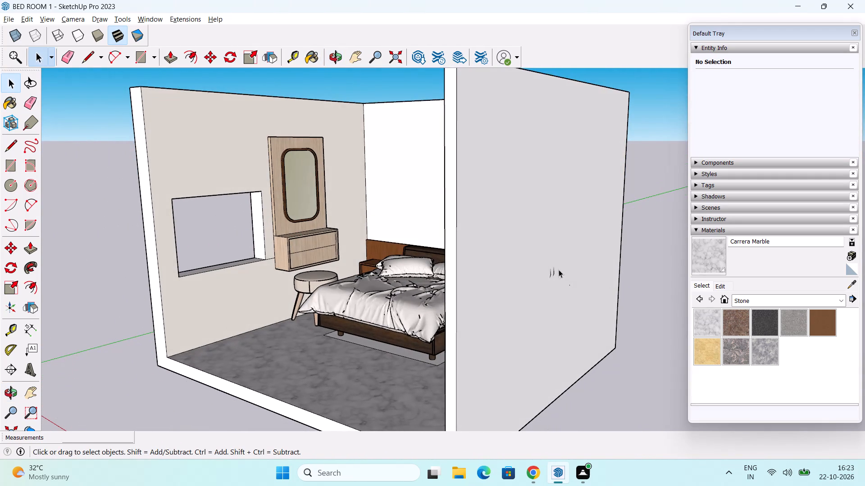
pyautogui.click(554, 271)
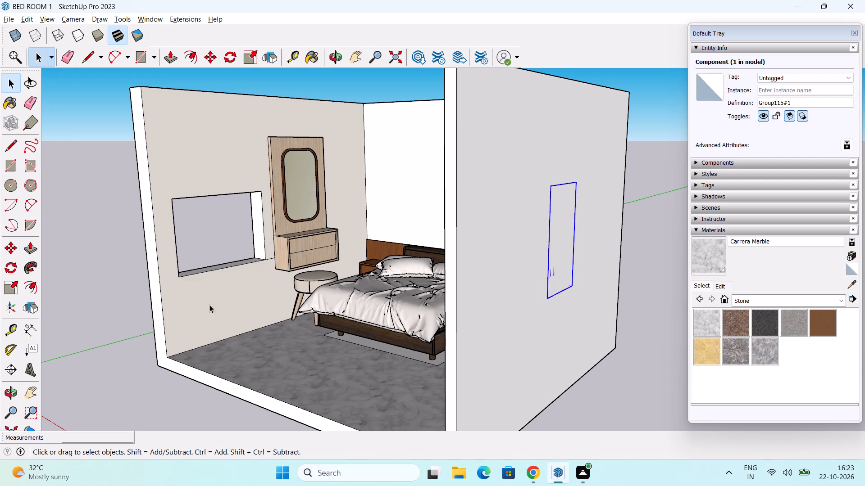
pyautogui.click(9, 294)
pyautogui.moveTo(233, 292); pyautogui.dragTo(275, 307, button='middle')
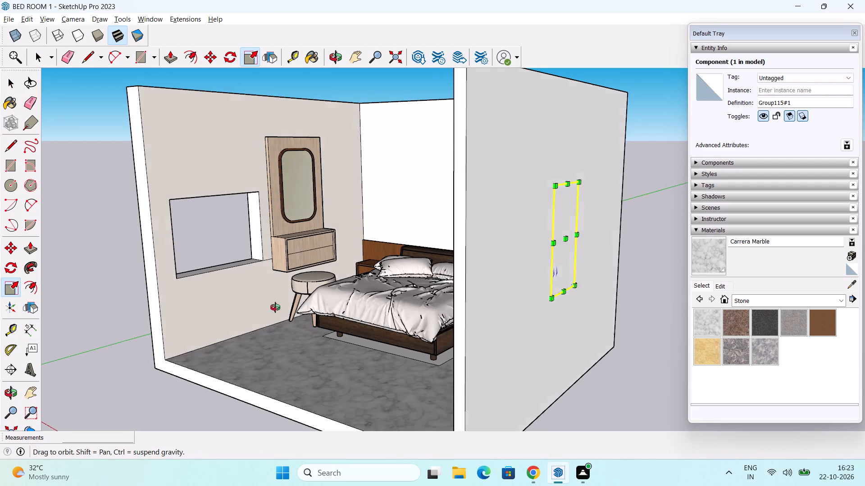
pyautogui.moveTo(275, 307); pyautogui.dragTo(549, 422, button='middle')
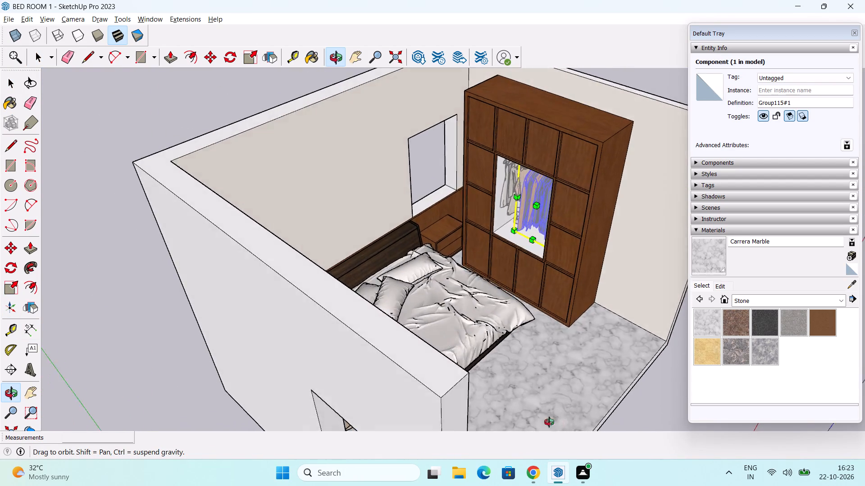
pyautogui.moveTo(549, 422); pyautogui.dragTo(118, 298, button='middle')
pyautogui.moveTo(489, 227); pyautogui.dragTo(614, 312, button='middle')
pyautogui.click(590, 267)
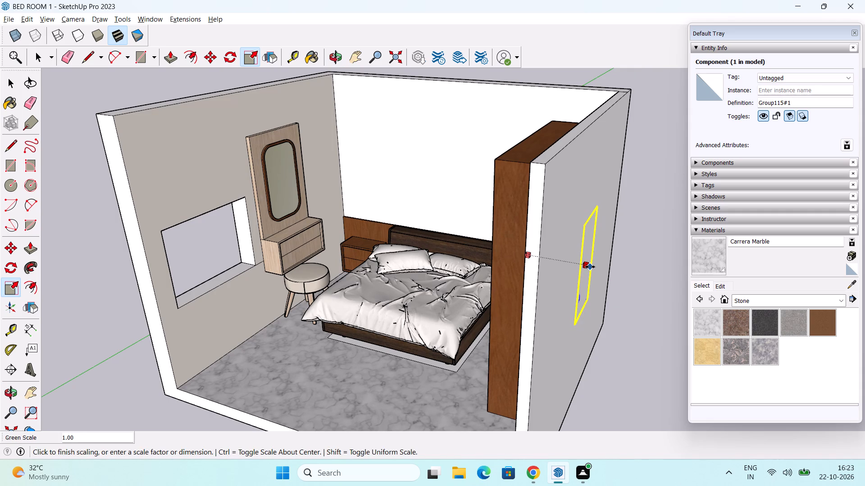
pyautogui.click(524, 261)
pyautogui.moveTo(518, 264); pyautogui.dragTo(628, 324, button='middle')
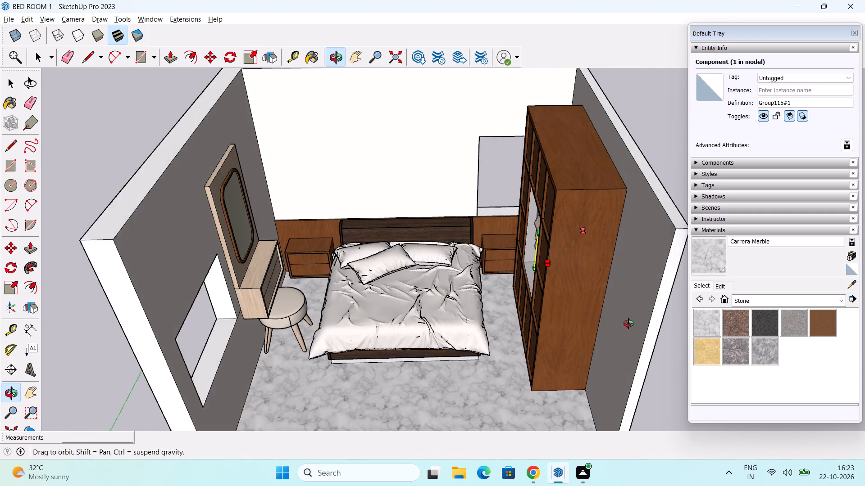
pyautogui.moveTo(628, 324); pyautogui.dragTo(627, 324, button='middle')
pyautogui.press('space')
pyautogui.moveTo(569, 285); pyautogui.dragTo(281, 193, button='middle')
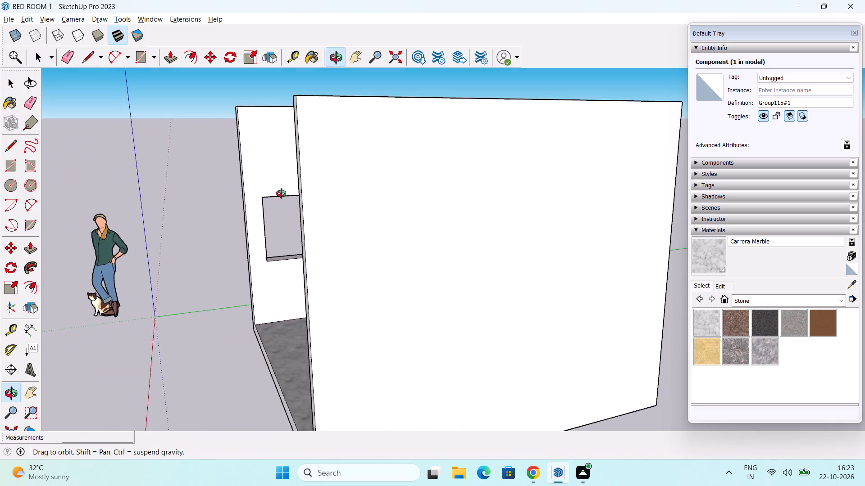
pyautogui.moveTo(281, 193); pyautogui.dragTo(573, 293, button='middle')
pyautogui.moveTo(487, 270); pyautogui.dragTo(652, 293, button='middle')
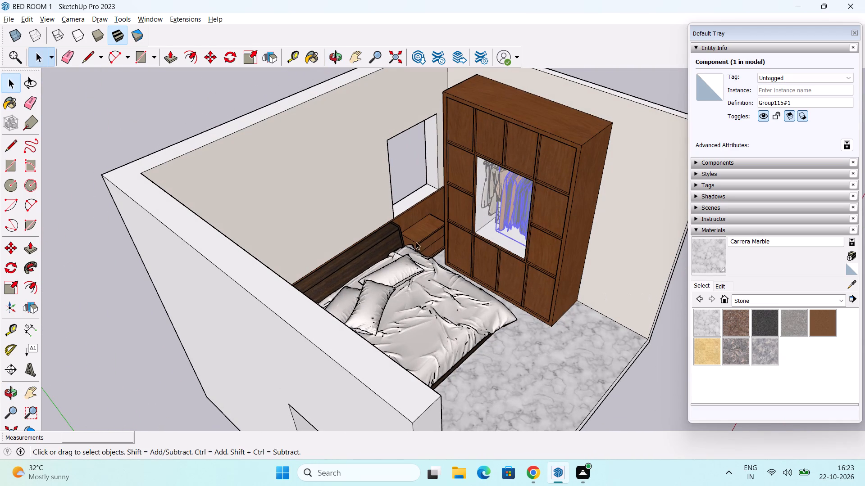
pyautogui.click(210, 101)
# Examine the wardrobe's clothes section and the whole bedroom with its marble floor from several angles.
pyautogui.moveTo(520, 255); pyautogui.dragTo(459, 157, button='middle')
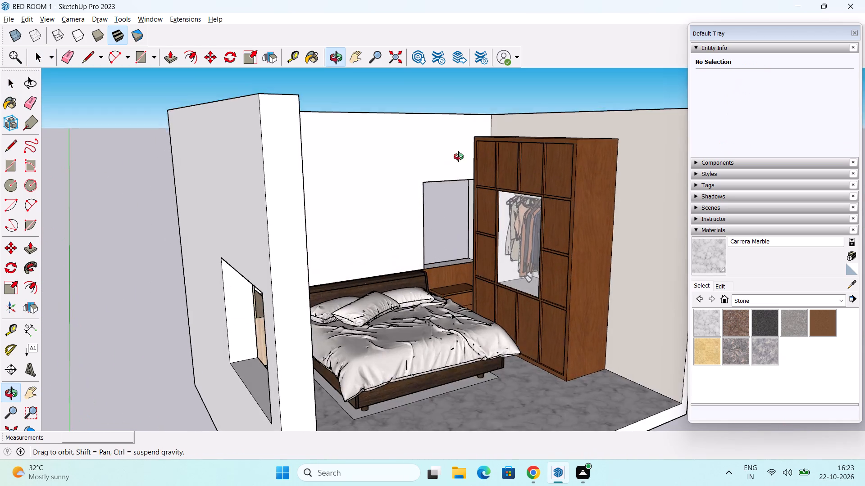
pyautogui.moveTo(459, 157); pyautogui.dragTo(478, 187, button='middle')
pyautogui.scroll(2, 523, 237)
pyautogui.moveTo(552, 298); pyautogui.dragTo(341, 327, button='middle')
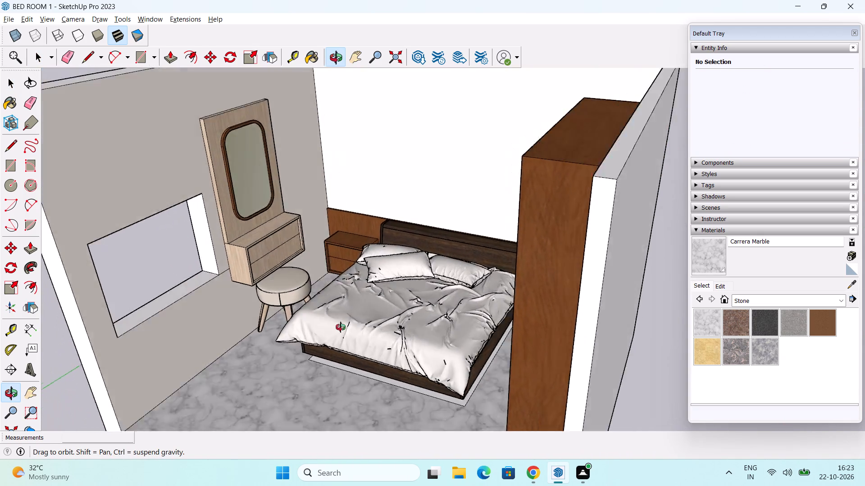
pyautogui.moveTo(341, 327); pyautogui.dragTo(351, 374, button='middle')
pyautogui.scroll(-3, 382, 315)
pyautogui.keyDown('shift'); pyautogui.moveTo(384, 316); pyautogui.dragTo(396, 248, button='middle'); pyautogui.keyUp('shift')
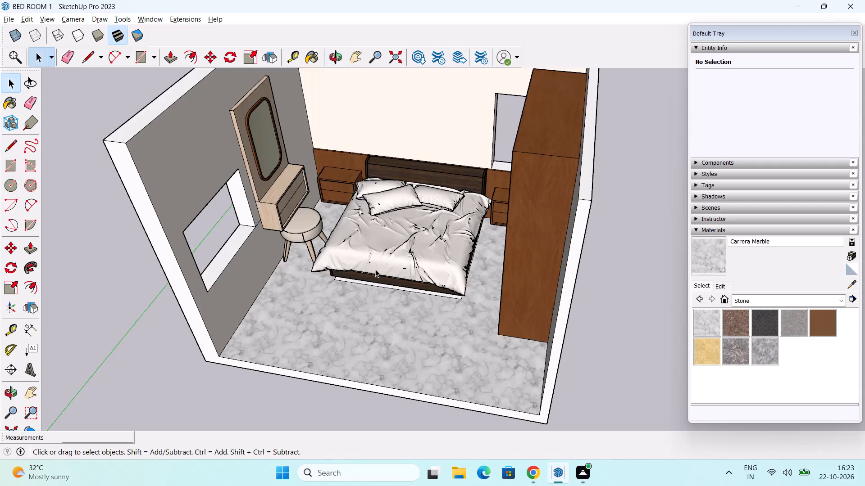
pyautogui.moveTo(375, 269); pyautogui.dragTo(451, 176, button='middle')
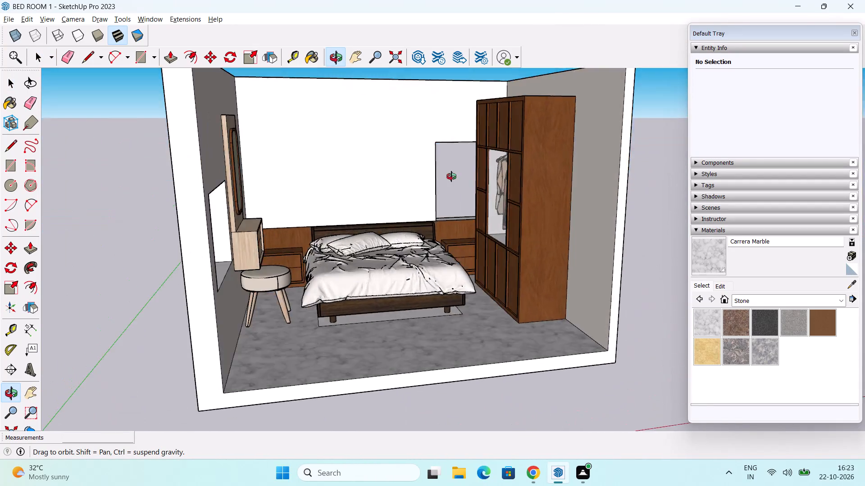
pyautogui.moveTo(451, 176); pyautogui.dragTo(568, 251, button='middle')
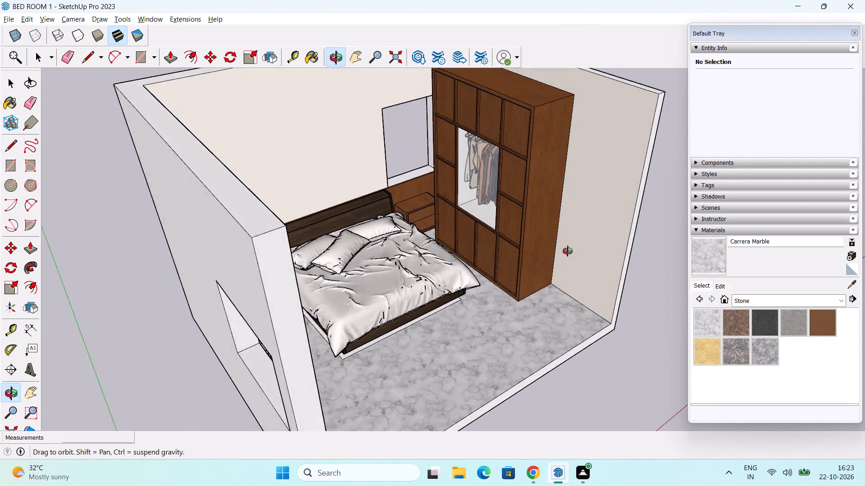
pyautogui.moveTo(568, 251); pyautogui.dragTo(417, 288, button='middle')
pyautogui.keyDown('shift'); pyautogui.moveTo(417, 276); pyautogui.dragTo(400, 317, button='middle'); pyautogui.keyUp('shift')
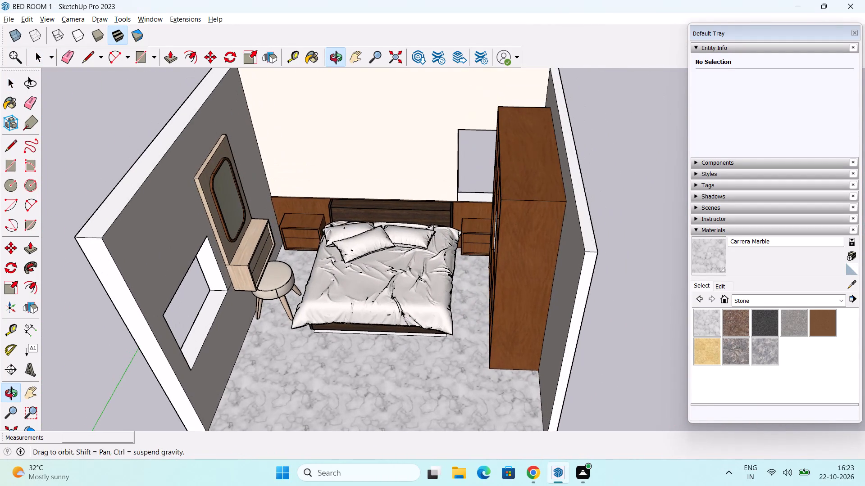
pyautogui.moveTo(400, 302); pyautogui.dragTo(366, 204, button='middle')
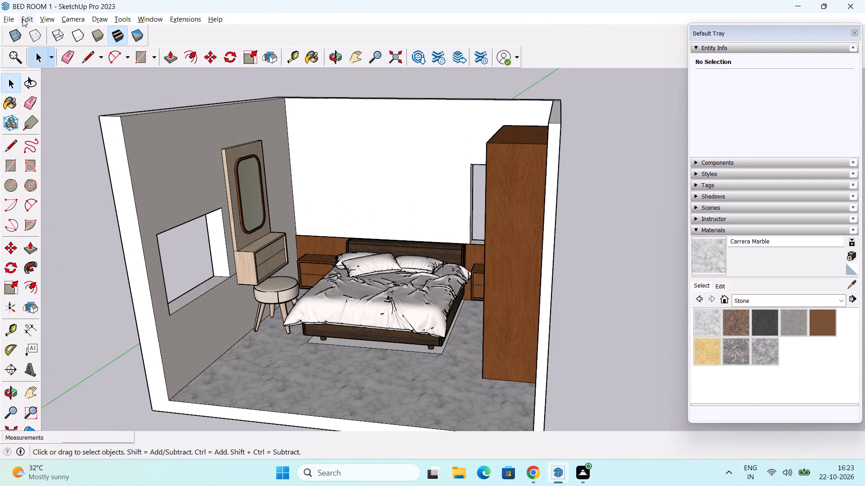
# Import WINDOW.skp from Downloads and place it outside the bedroom, beside the wall with the dressing table.
pyautogui.click(5, 19)
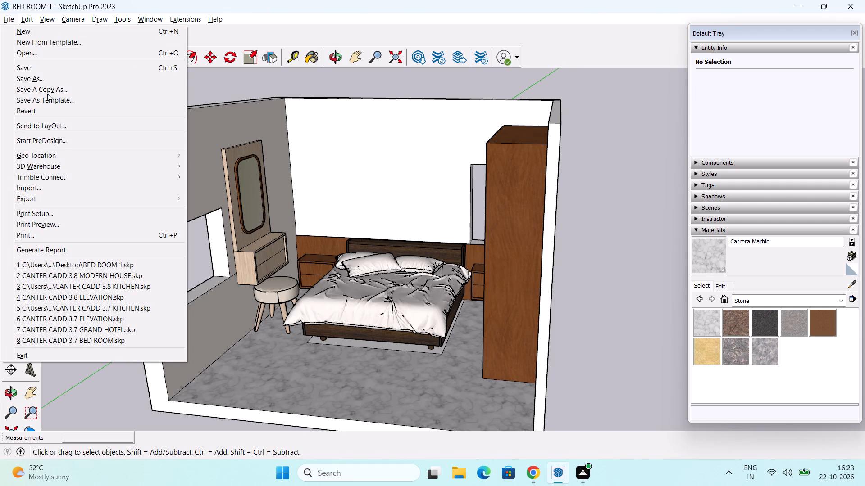
pyautogui.click(58, 189)
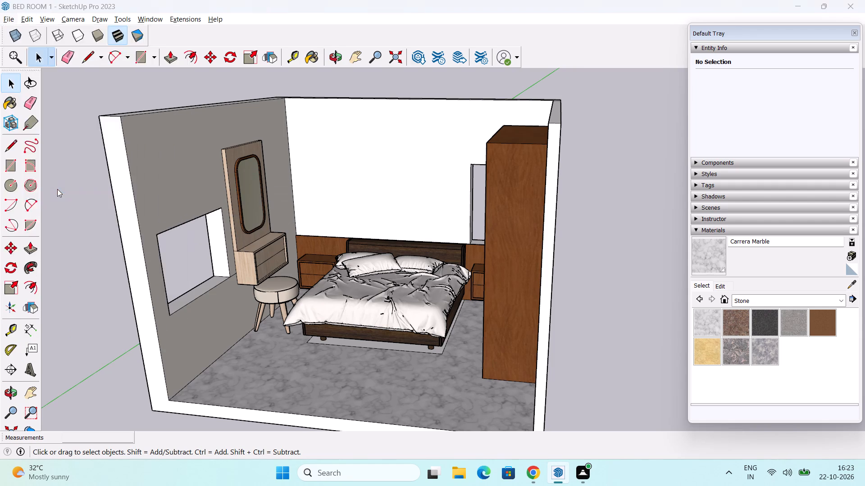
pyautogui.moveTo(51, 176); pyautogui.dragTo(61, 183)
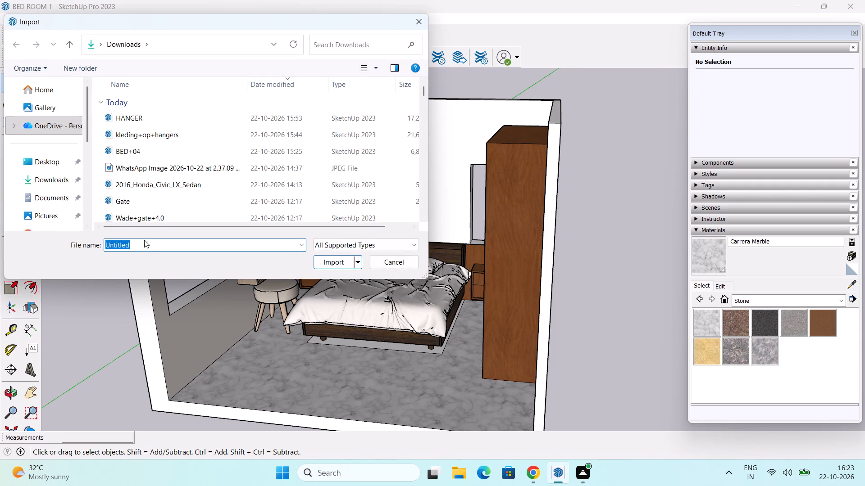
pyautogui.click(58, 181)
pyautogui.click(155, 244)
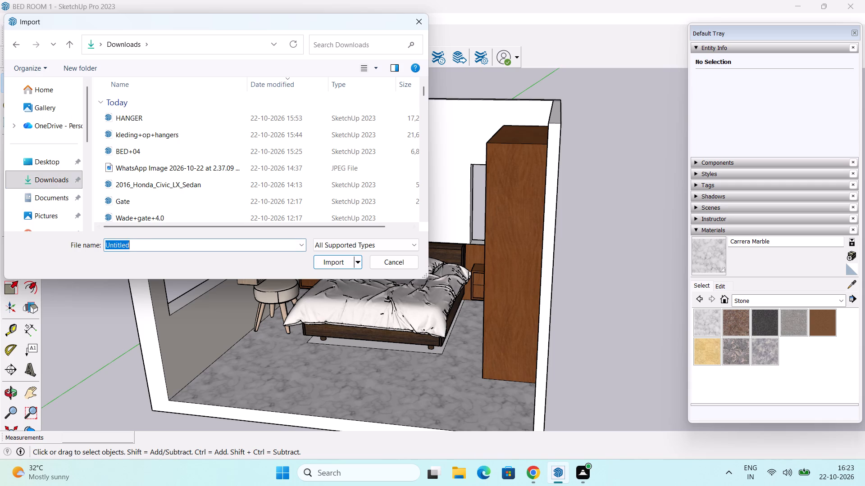
pyautogui.press('w')
pyautogui.write('IN')
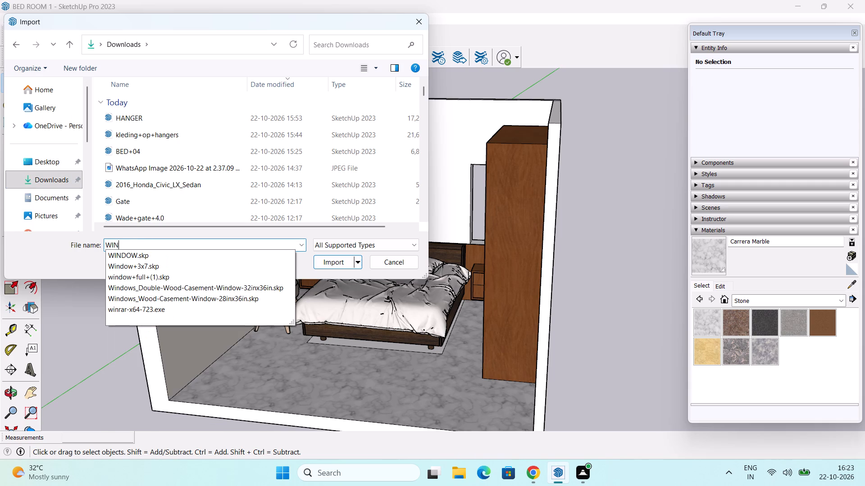
pyautogui.click(185, 258)
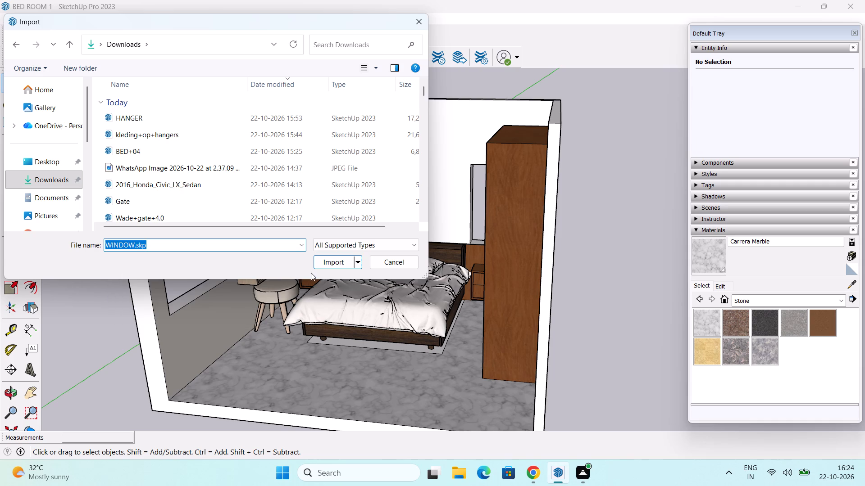
pyautogui.click(334, 262)
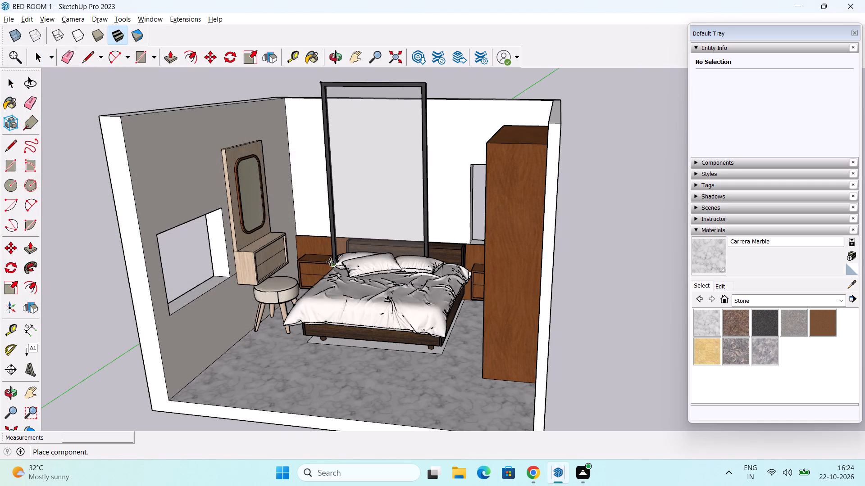
pyautogui.moveTo(330, 292); pyautogui.dragTo(499, 361, button='middle')
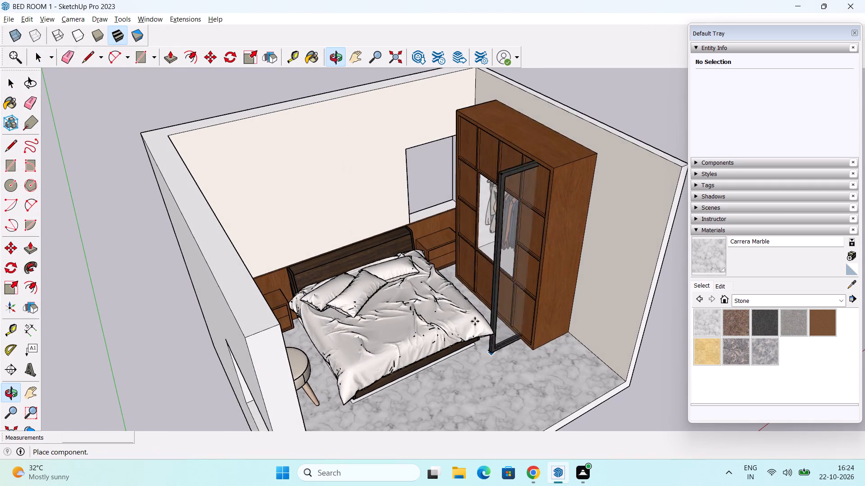
pyautogui.scroll(2, 453, 286)
pyautogui.scroll(-5, 446, 282)
pyautogui.keyDown('shift'); pyautogui.moveTo(423, 349); pyautogui.dragTo(431, 284, button='middle'); pyautogui.keyUp('shift')
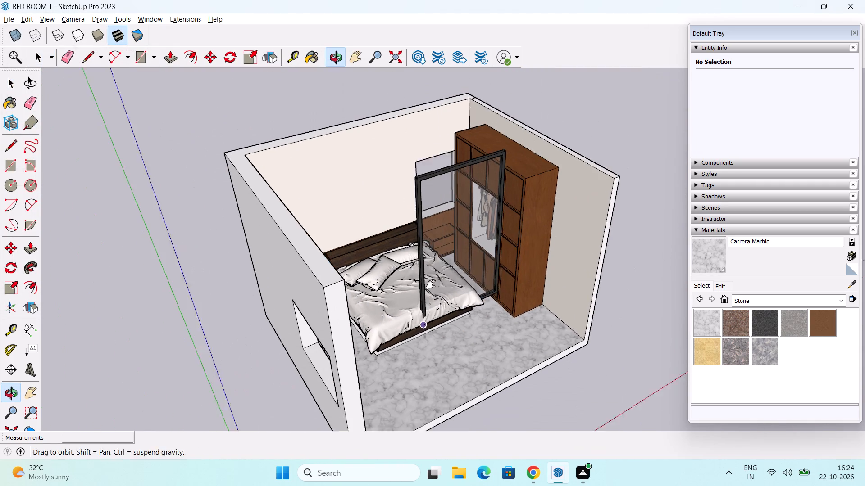
pyautogui.keyDown('shift'); pyautogui.moveTo(431, 284); pyautogui.dragTo(431, 284, button='middle'); pyautogui.keyUp('shift')
pyautogui.click(133, 341)
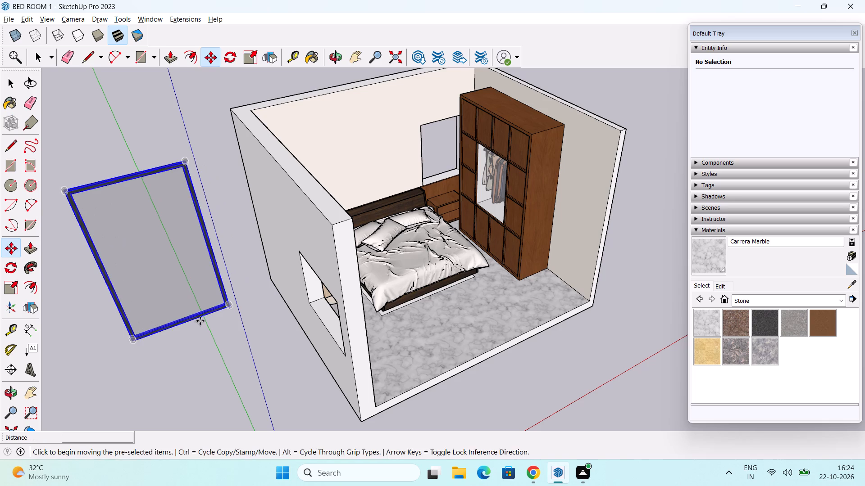
pyautogui.moveTo(200, 320); pyautogui.dragTo(133, 305, button='middle')
pyautogui.press('space')
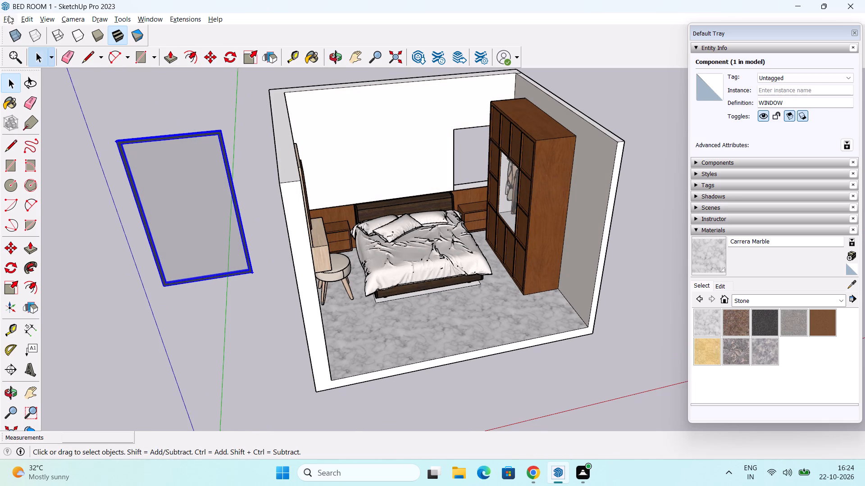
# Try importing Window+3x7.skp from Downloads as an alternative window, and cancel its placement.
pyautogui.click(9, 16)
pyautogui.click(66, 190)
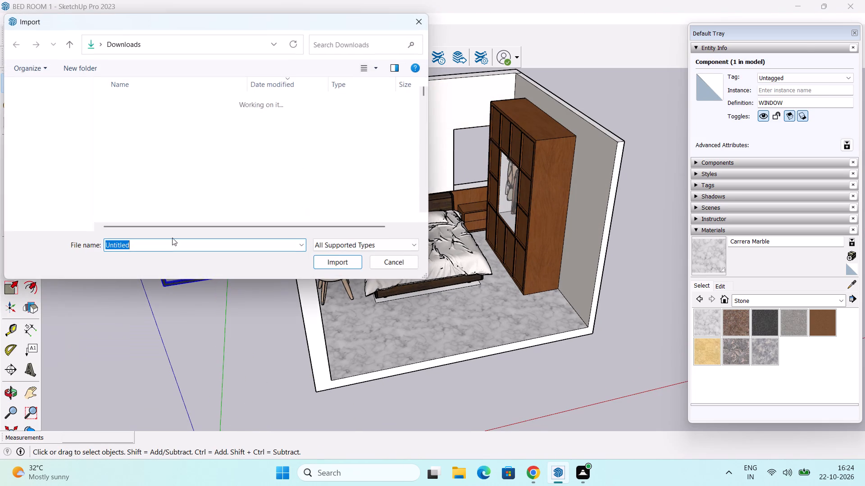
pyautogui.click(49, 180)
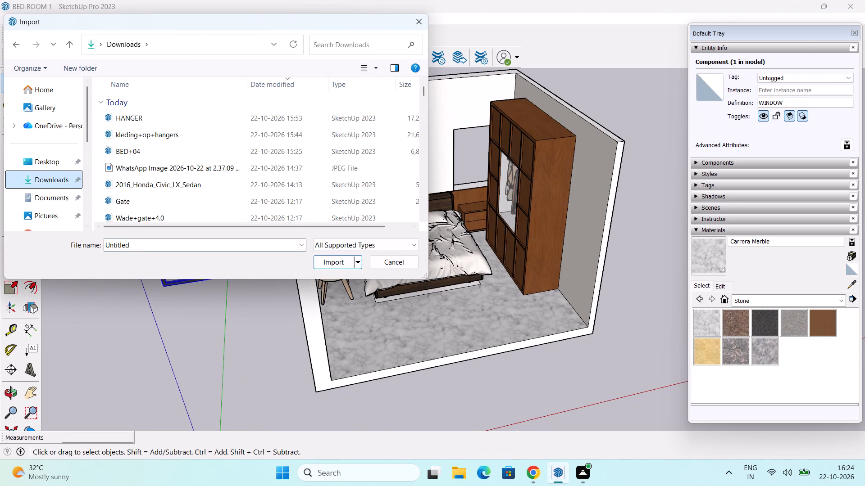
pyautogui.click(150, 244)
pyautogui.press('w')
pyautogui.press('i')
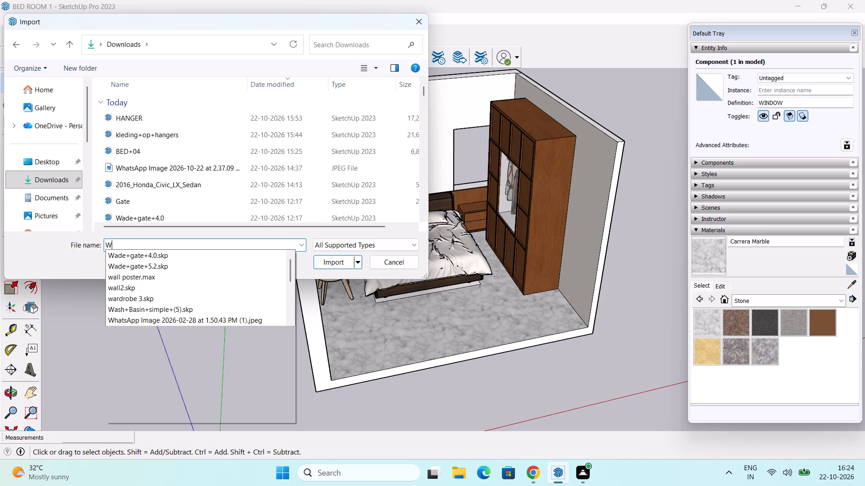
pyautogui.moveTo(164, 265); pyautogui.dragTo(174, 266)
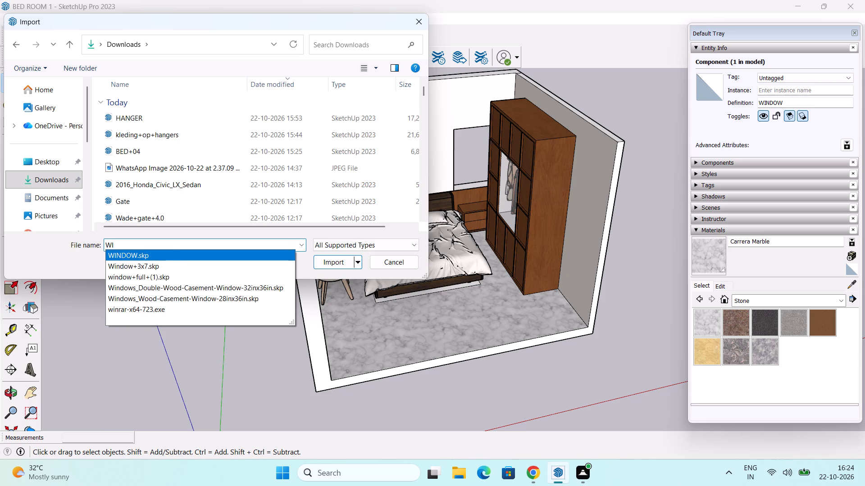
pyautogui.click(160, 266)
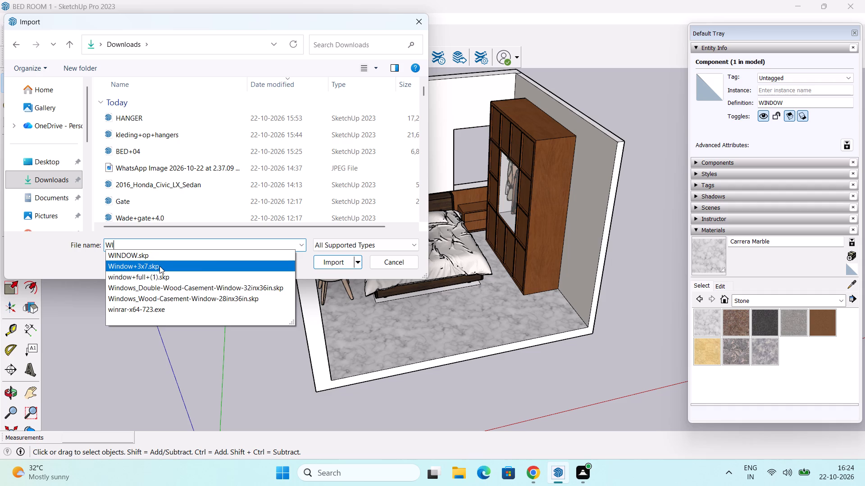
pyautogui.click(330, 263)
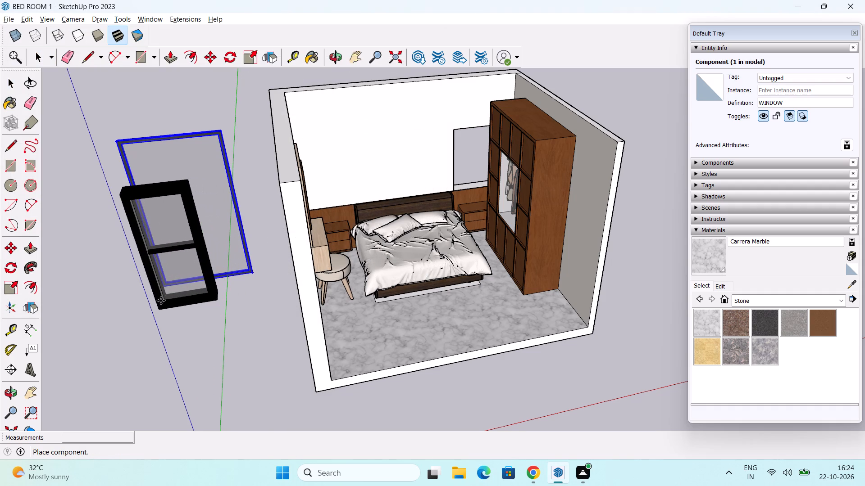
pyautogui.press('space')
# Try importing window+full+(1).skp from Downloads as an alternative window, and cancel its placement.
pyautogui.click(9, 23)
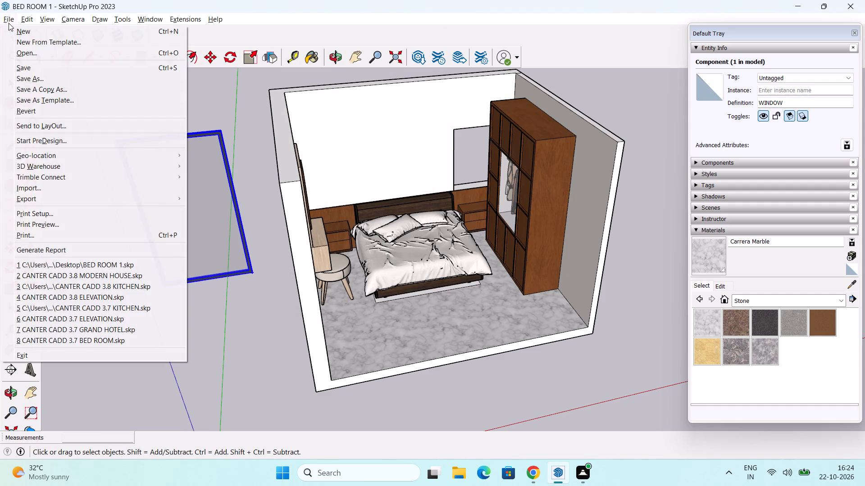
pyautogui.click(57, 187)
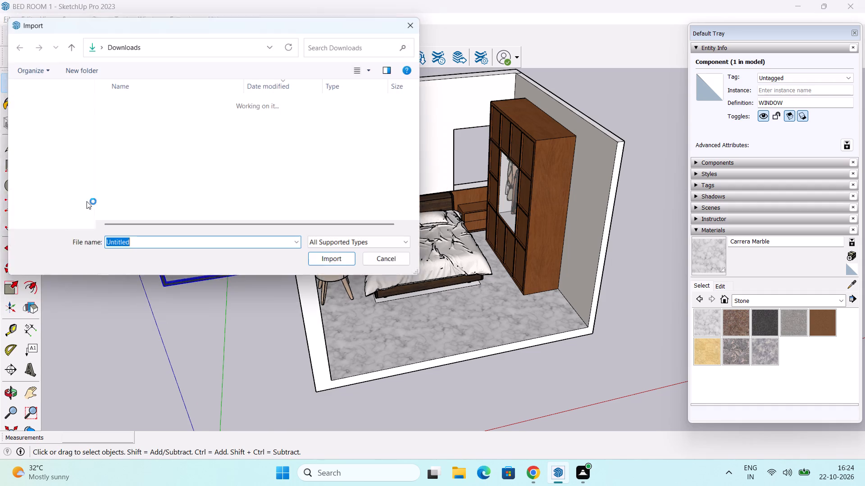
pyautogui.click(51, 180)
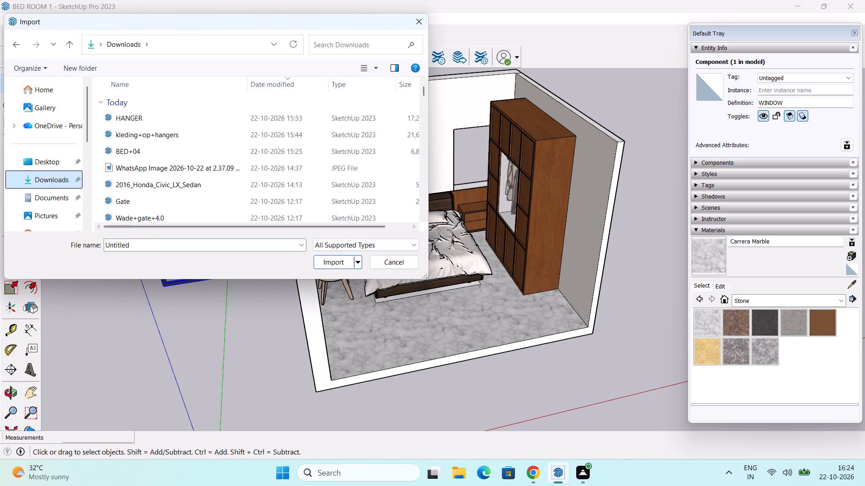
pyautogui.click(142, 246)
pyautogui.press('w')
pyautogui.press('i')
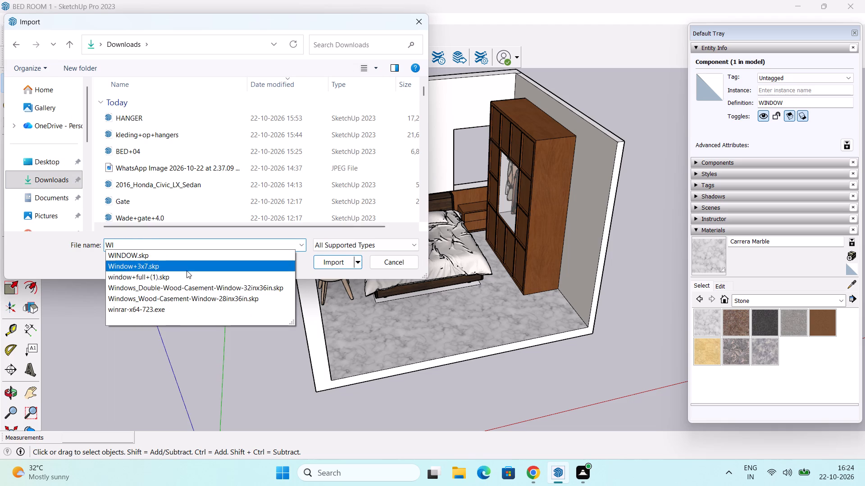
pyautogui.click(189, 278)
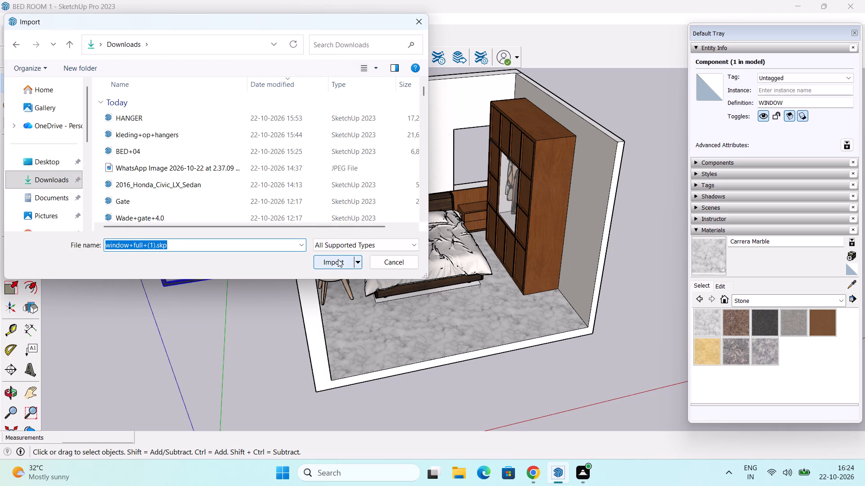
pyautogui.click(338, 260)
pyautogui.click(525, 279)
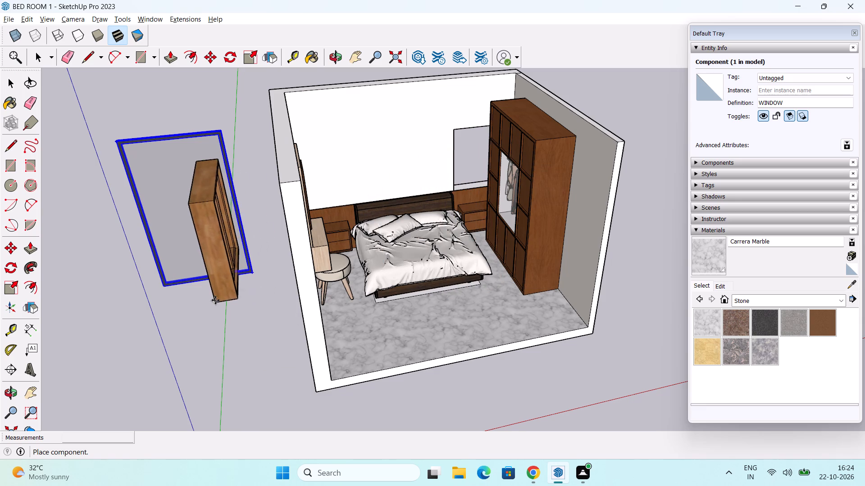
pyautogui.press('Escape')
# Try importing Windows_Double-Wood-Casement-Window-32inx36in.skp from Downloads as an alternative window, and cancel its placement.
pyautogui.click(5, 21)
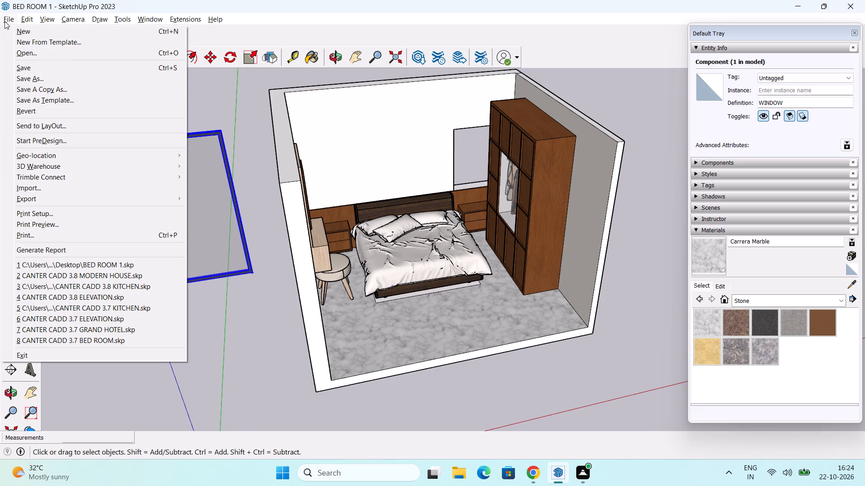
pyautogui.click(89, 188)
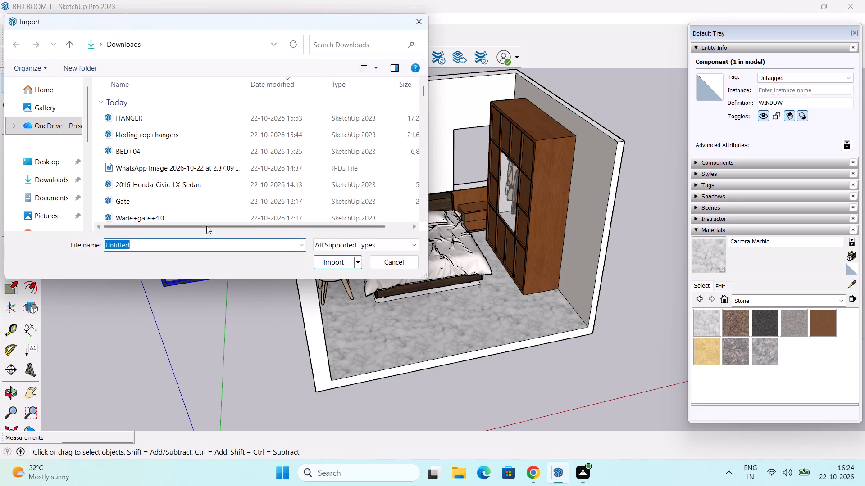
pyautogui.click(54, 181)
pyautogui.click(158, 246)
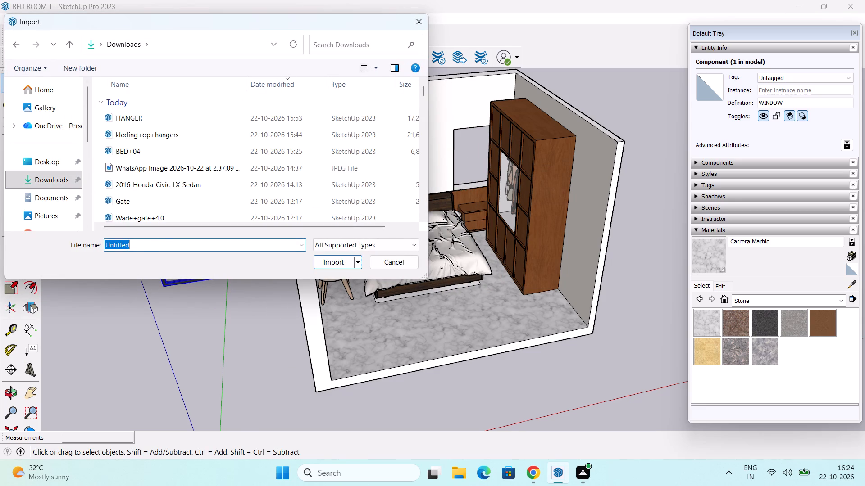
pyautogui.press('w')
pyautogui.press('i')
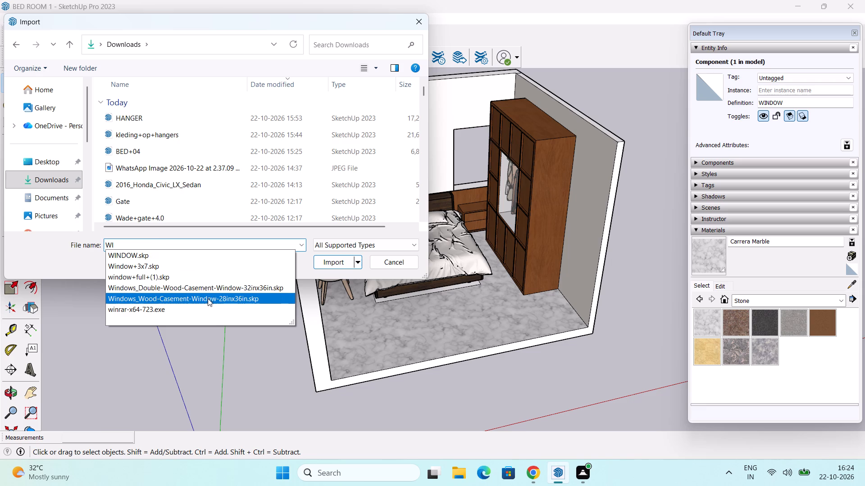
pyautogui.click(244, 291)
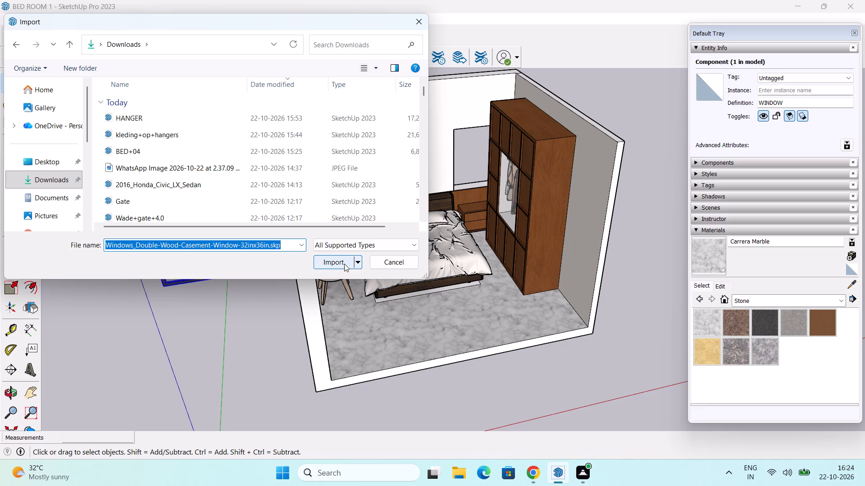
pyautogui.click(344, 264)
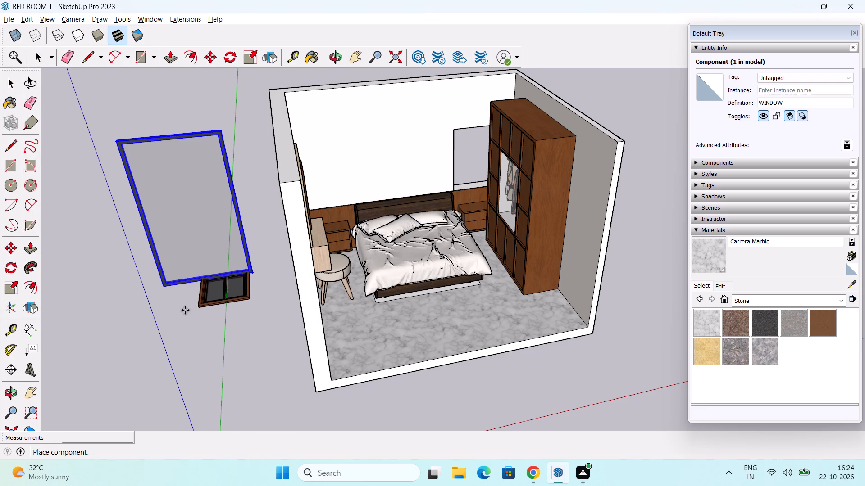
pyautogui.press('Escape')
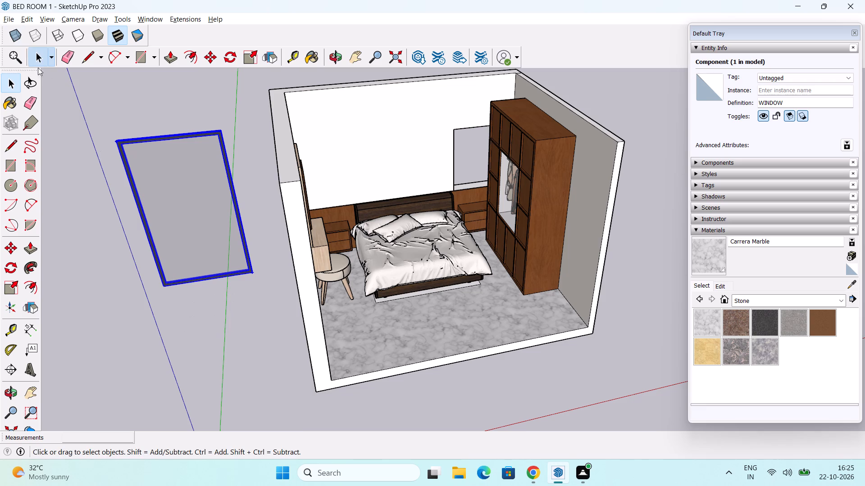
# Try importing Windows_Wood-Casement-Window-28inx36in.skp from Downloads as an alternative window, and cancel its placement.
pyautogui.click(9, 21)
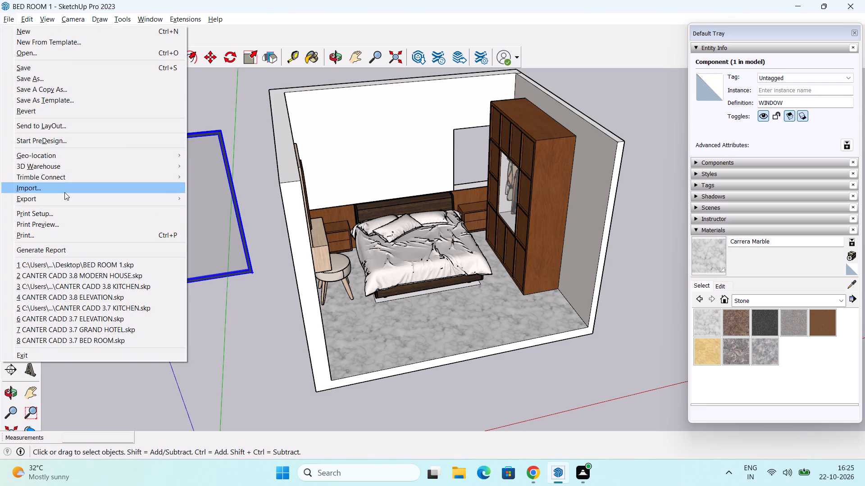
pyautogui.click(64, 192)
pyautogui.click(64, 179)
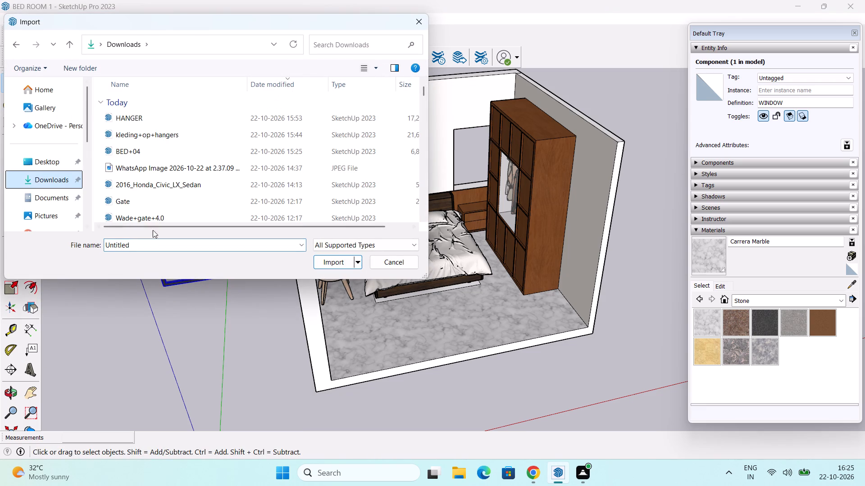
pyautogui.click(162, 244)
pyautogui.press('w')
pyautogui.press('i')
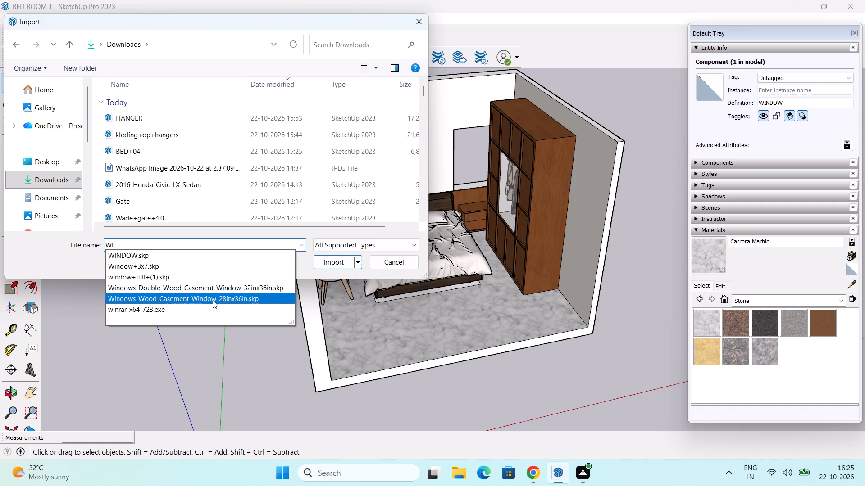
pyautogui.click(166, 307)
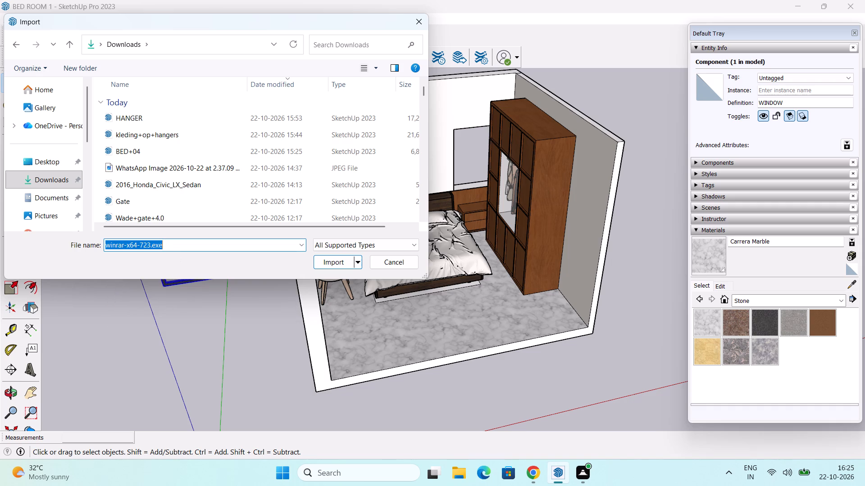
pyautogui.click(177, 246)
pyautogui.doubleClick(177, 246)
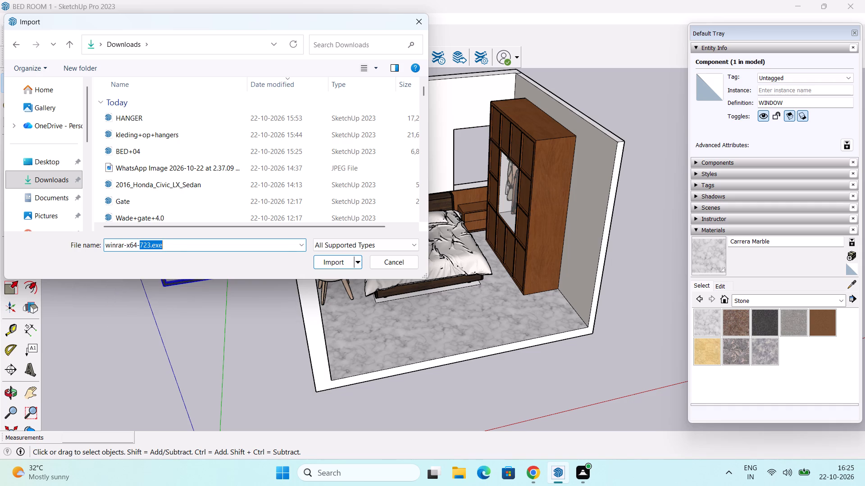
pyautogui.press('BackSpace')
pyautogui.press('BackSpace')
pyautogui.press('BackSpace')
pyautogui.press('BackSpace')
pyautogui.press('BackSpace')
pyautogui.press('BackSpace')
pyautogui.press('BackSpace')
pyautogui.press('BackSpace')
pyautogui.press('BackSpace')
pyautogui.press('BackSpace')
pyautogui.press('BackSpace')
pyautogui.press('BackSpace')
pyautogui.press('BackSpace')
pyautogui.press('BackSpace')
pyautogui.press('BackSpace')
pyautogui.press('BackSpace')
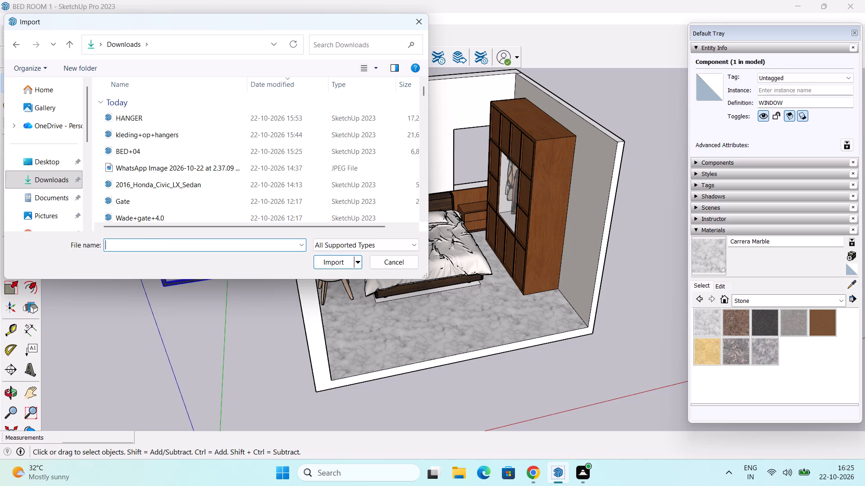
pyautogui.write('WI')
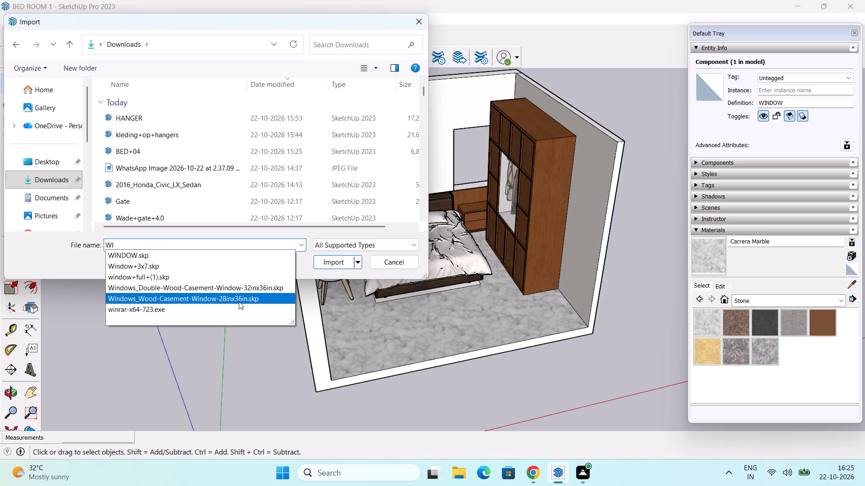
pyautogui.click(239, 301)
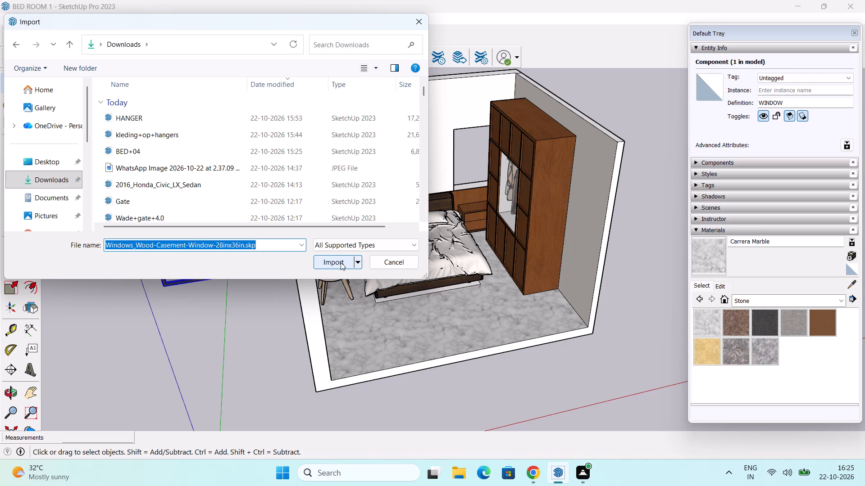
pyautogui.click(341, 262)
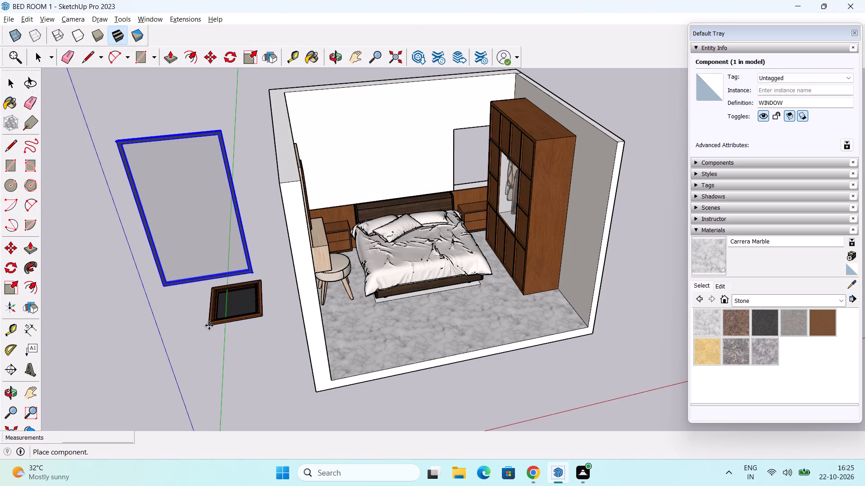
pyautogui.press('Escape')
# Switch to 3D Warehouse in Chrome and search the models for WINDOWS.
pyautogui.hotkey('alt', 'Tab')
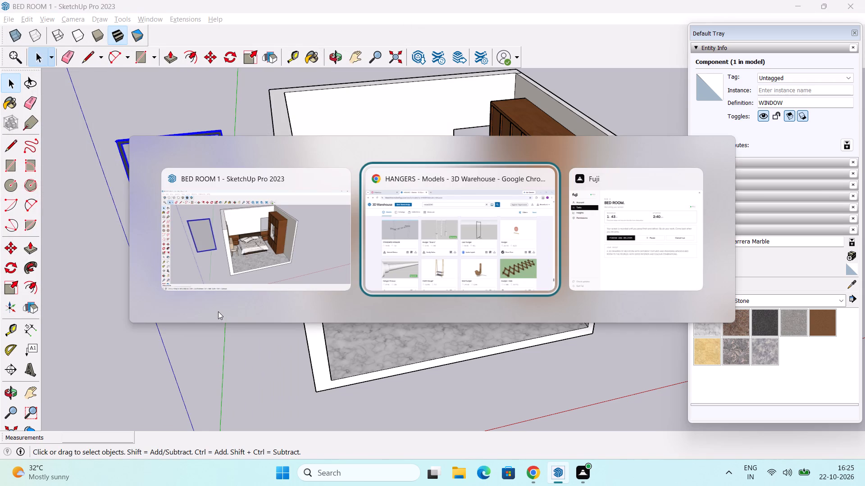
pyautogui.hotkey('alt', 'Tab')
pyautogui.hotkey('alt', 'Tab')
pyautogui.hotkey('alt', 'Tab')
pyautogui.doubleClick(327, 65)
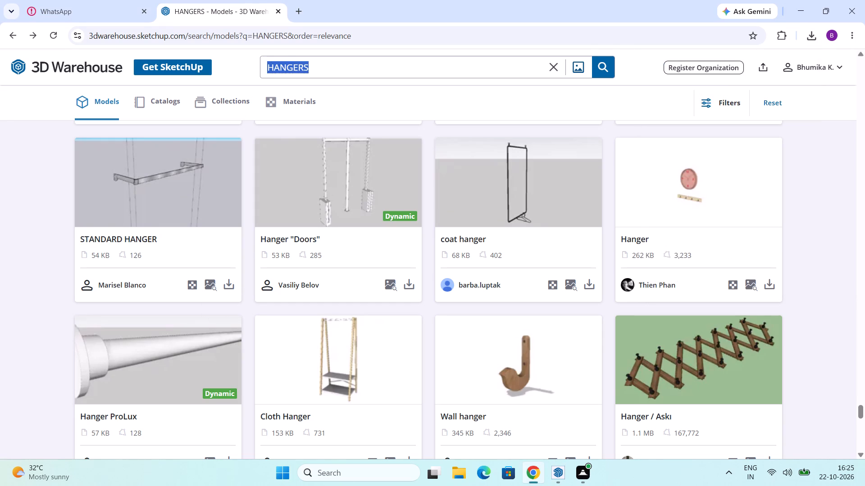
pyautogui.write('WINDP')
pyautogui.press('BackSpace')
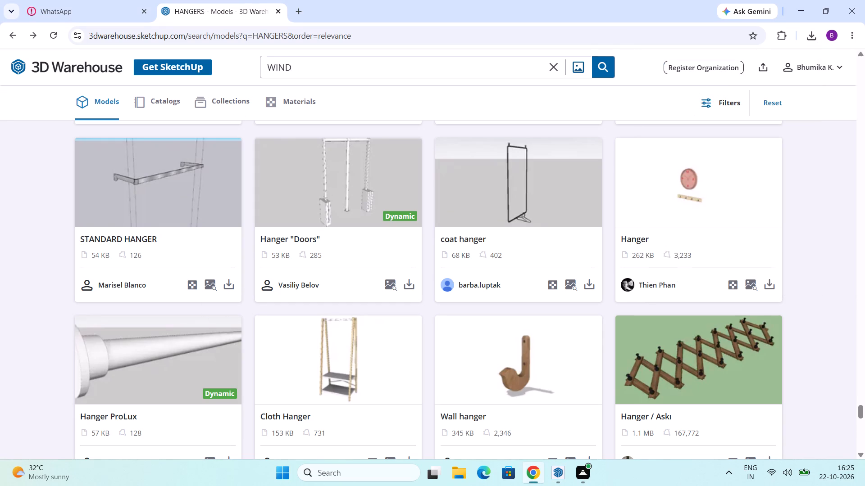
pyautogui.press('o')
pyautogui.write('WS')
pyautogui.press('Return')
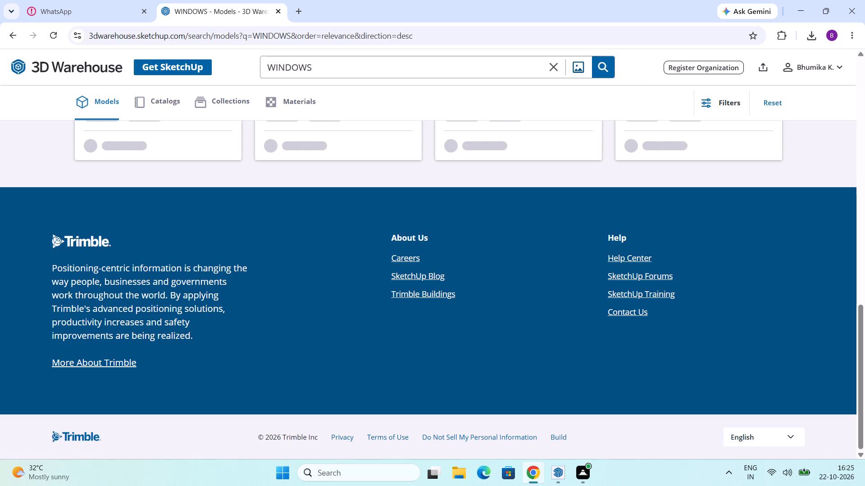
# Browse the WINDOWS model results and compare their frame styles and pane layouts for one that suits the bedroom.
pyautogui.scroll(3, 492, 193)
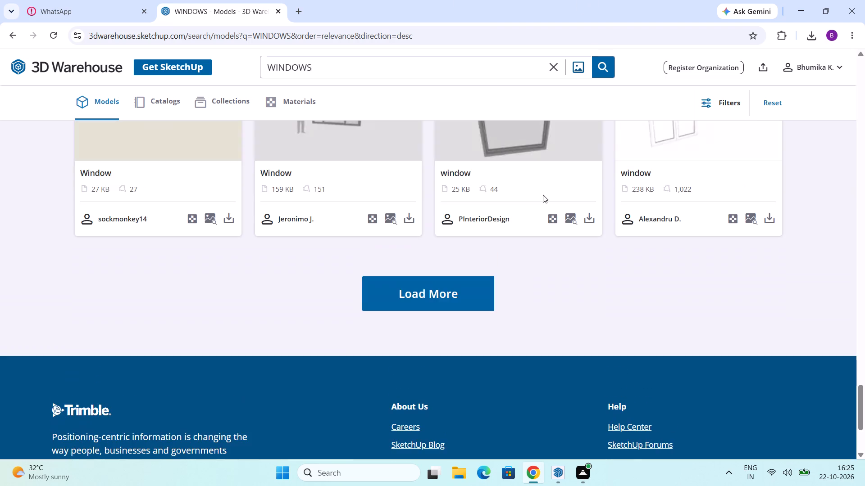
pyautogui.scroll(8, 550, 218)
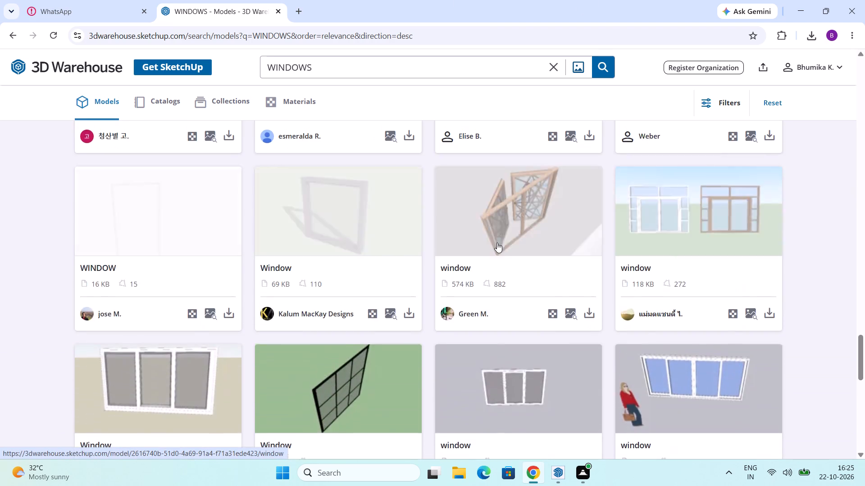
pyautogui.scroll(5, 496, 242)
pyautogui.scroll(2, 537, 237)
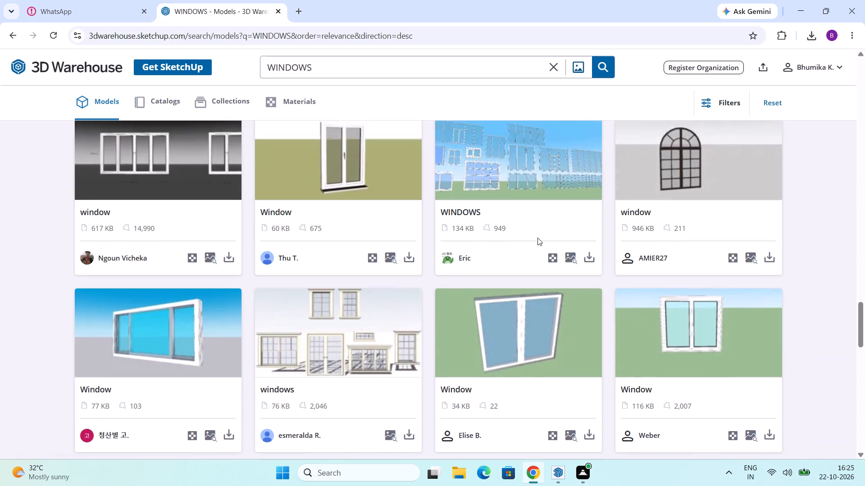
pyautogui.scroll(7, 537, 238)
pyautogui.scroll(10, 577, 209)
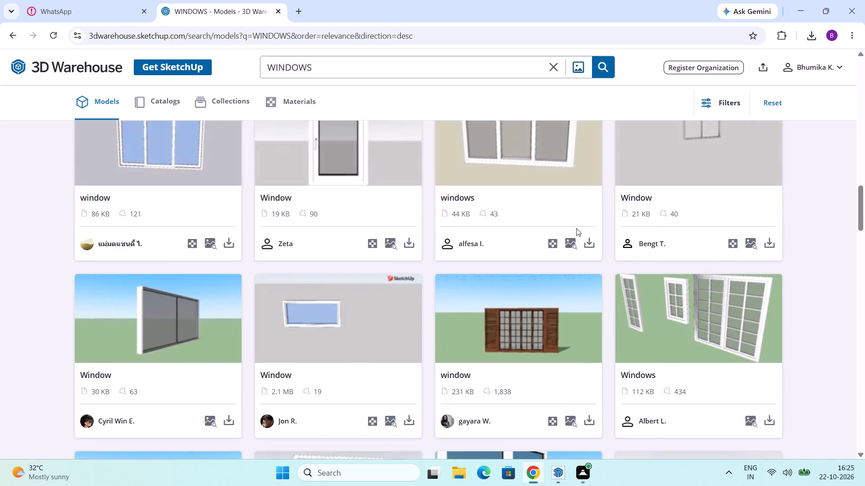
pyautogui.scroll(13, 579, 227)
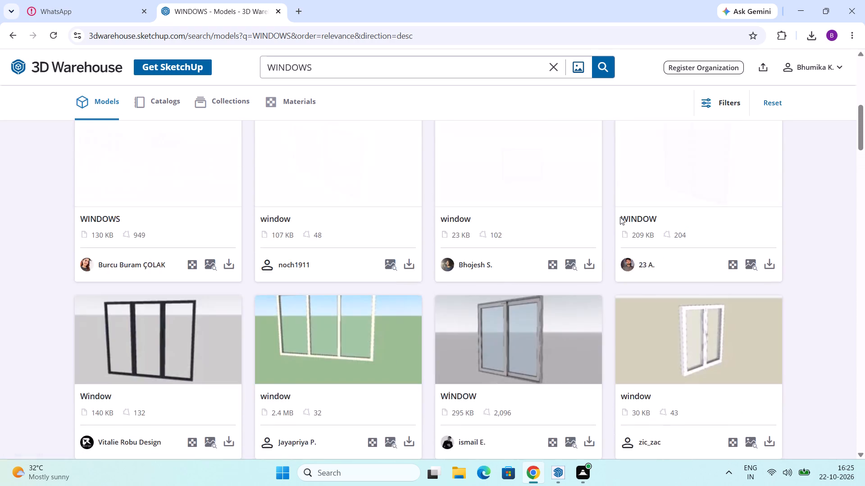
pyautogui.scroll(3, 621, 219)
pyautogui.scroll(5, 537, 236)
pyautogui.scroll(-3, 531, 263)
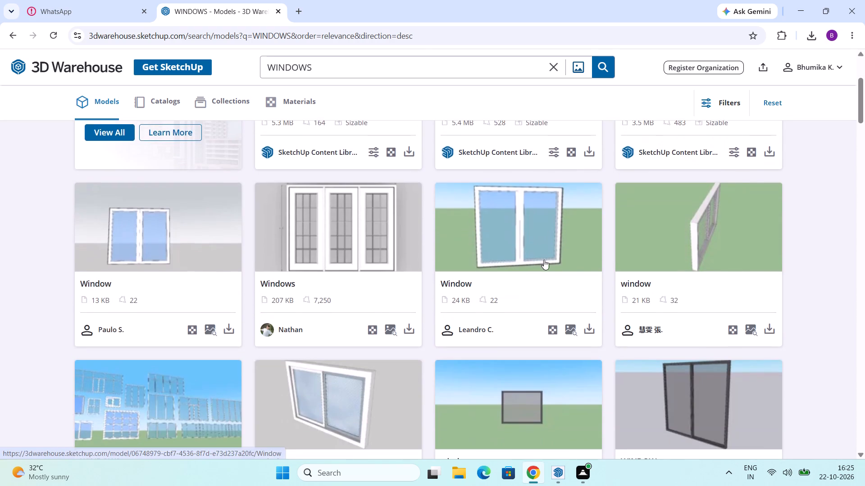
pyautogui.scroll(-6, 544, 260)
pyautogui.scroll(7, 538, 257)
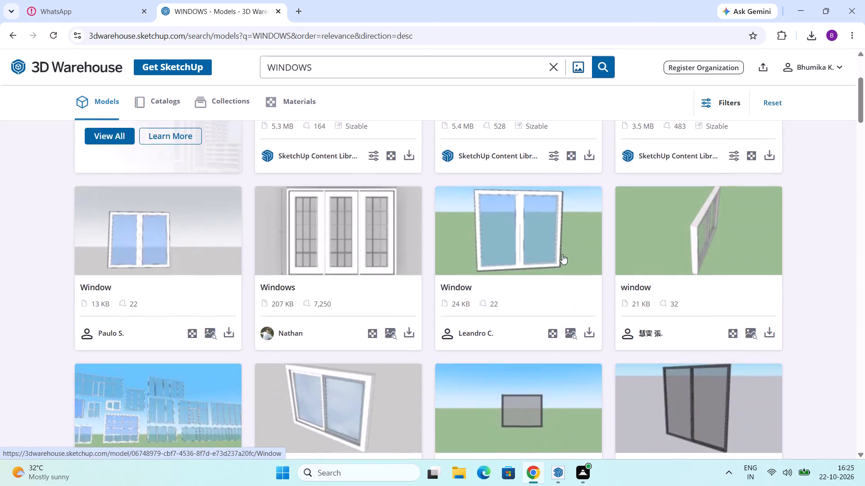
pyautogui.scroll(4, 562, 254)
pyautogui.scroll(-7, 582, 255)
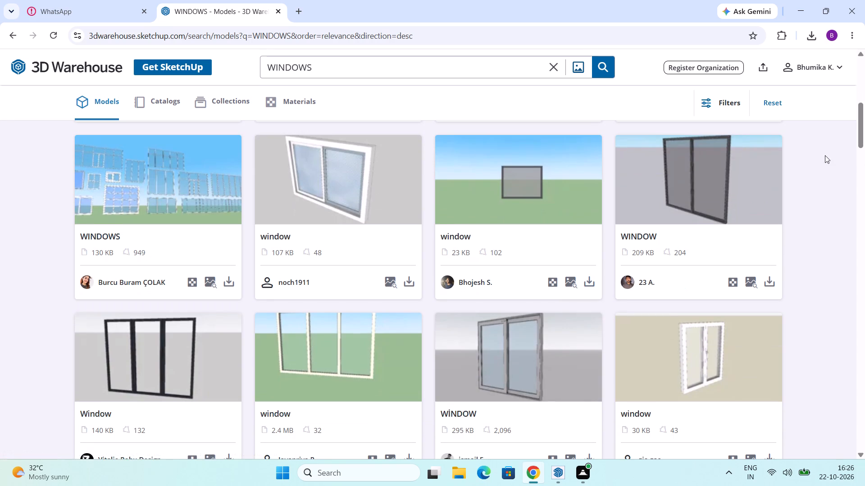
pyautogui.scroll(-2, 679, 184)
pyautogui.scroll(2, 682, 198)
pyautogui.scroll(-3, 703, 224)
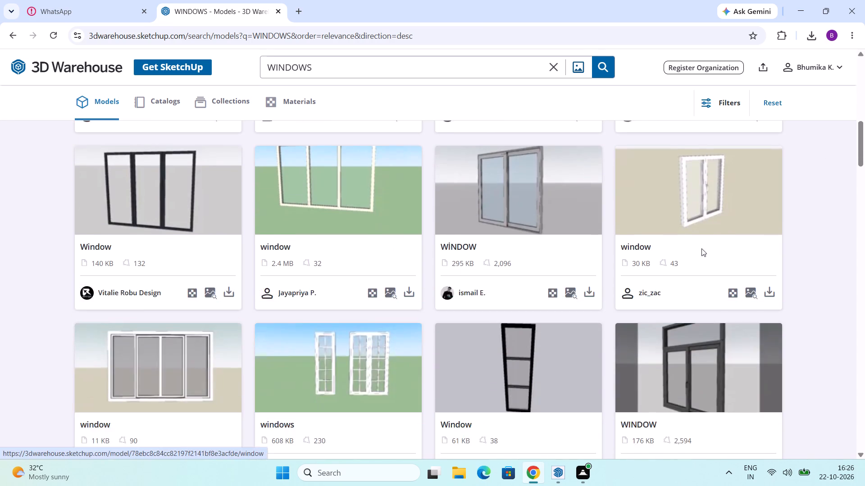
pyautogui.scroll(-4, 701, 248)
pyautogui.scroll(-6, 569, 261)
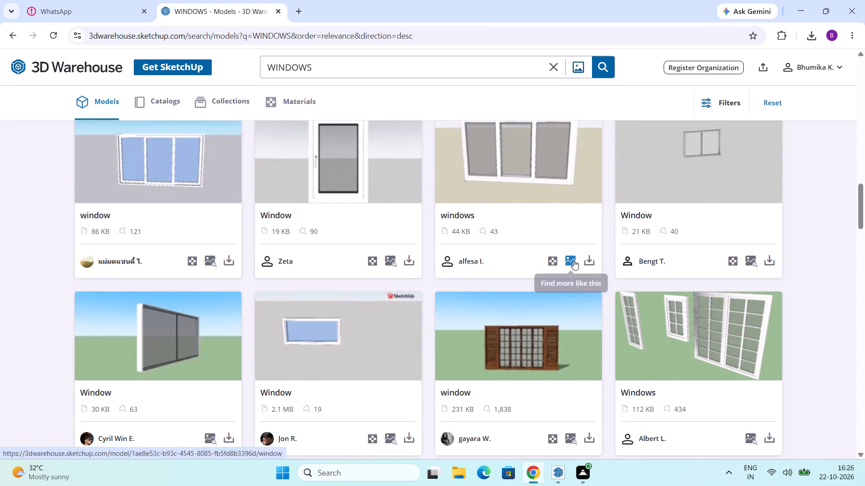
pyautogui.scroll(-18, 574, 260)
pyautogui.scroll(-15, 575, 264)
pyautogui.click(458, 247)
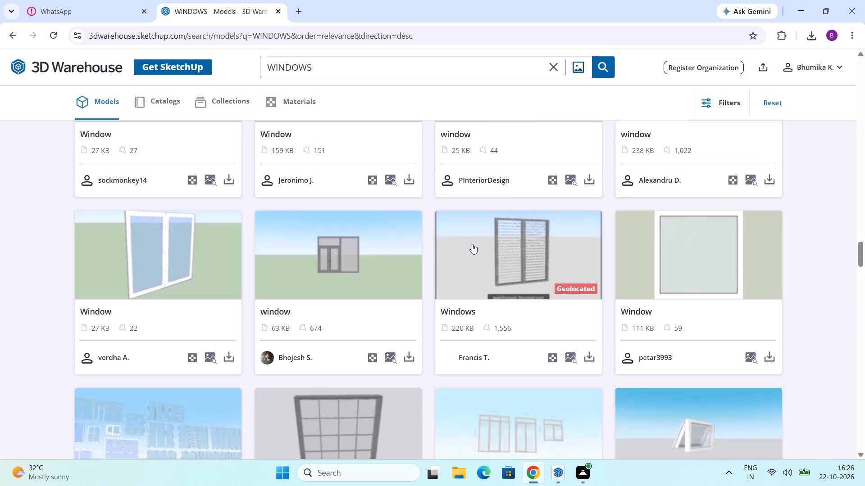
pyautogui.scroll(-3, 506, 240)
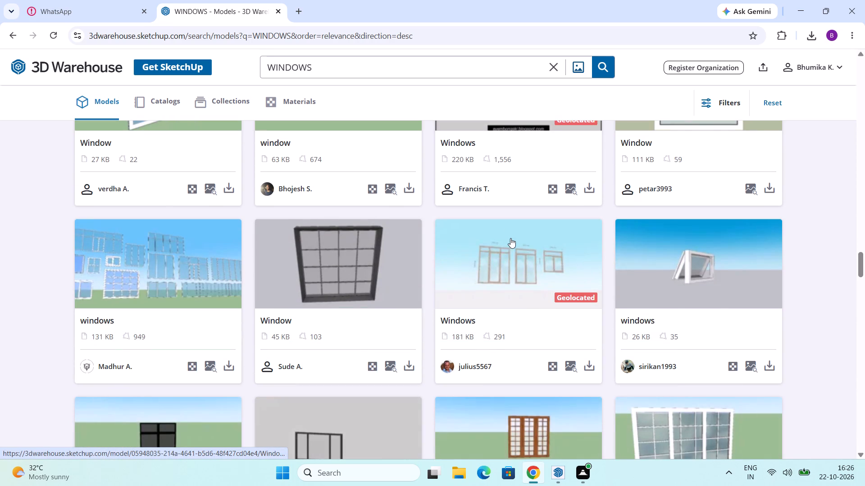
pyautogui.scroll(-5, 506, 243)
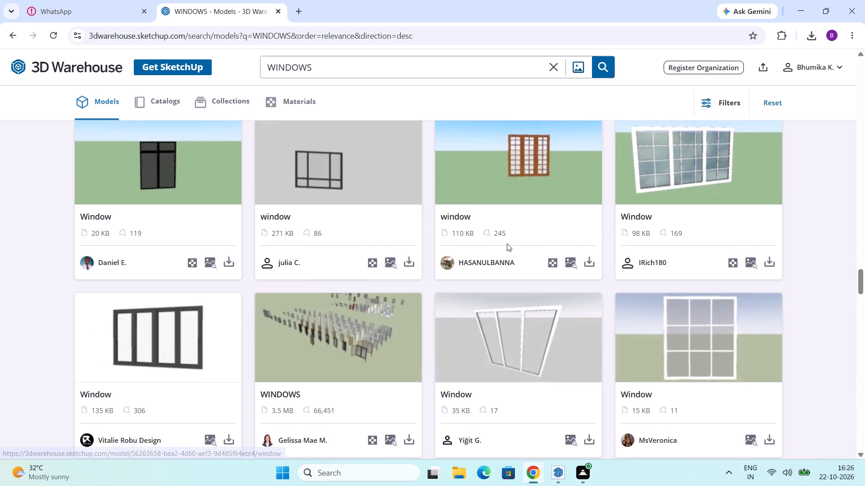
pyautogui.scroll(-7, 507, 243)
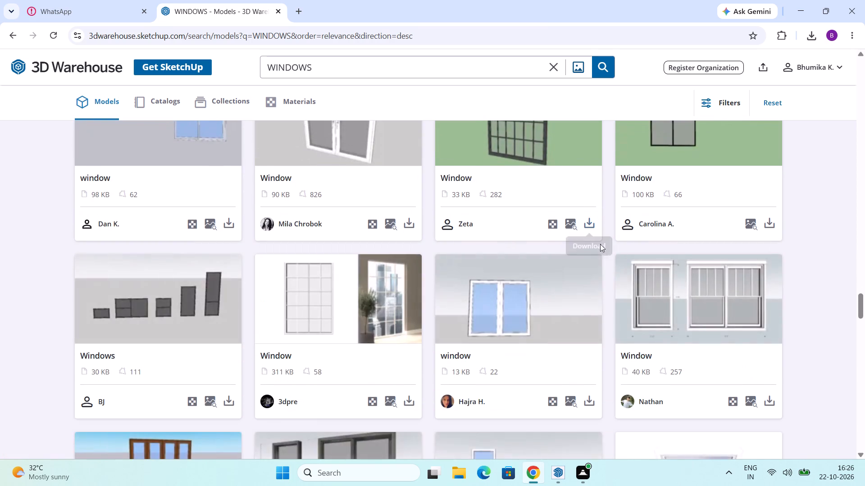
# Download the 100 KB Window model with two grey panes in a black frame as a SketchUp file.
pyautogui.scroll(2, 603, 246)
pyautogui.click(769, 332)
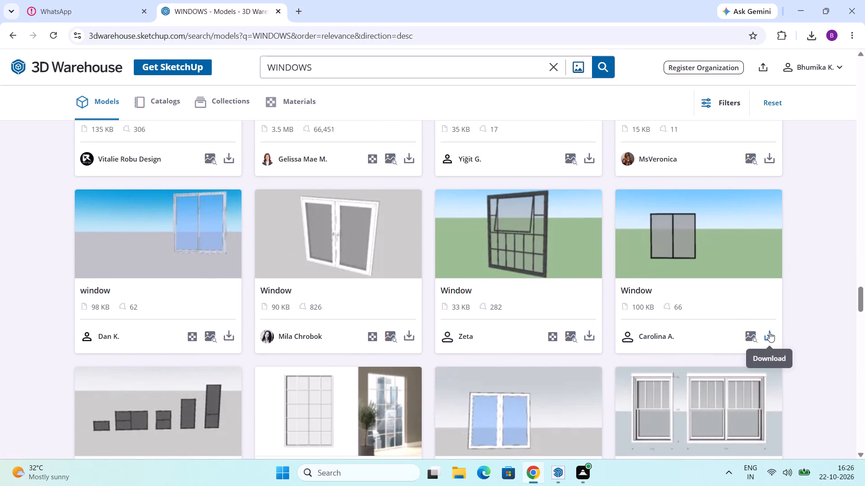
pyautogui.click(729, 360)
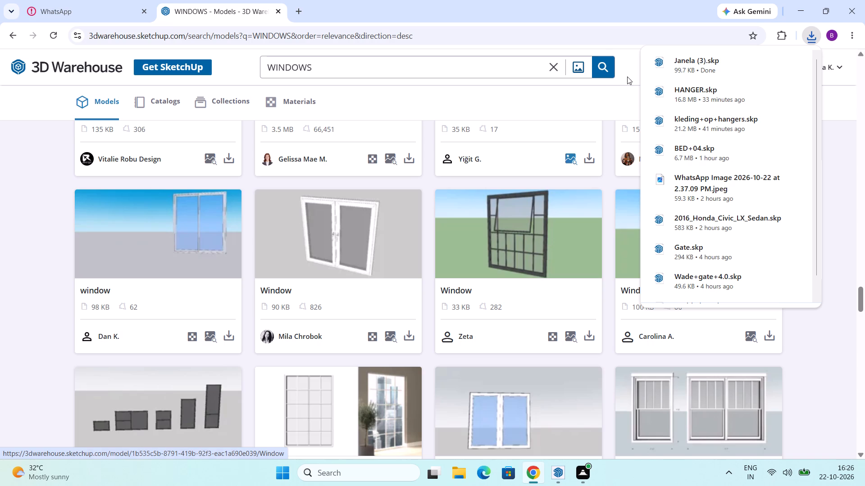
# Switch to SketchUp, import Janela (3) from Downloads and place it on the ground in front of the bedroom.
pyautogui.hotkey('alt', 'Tab')
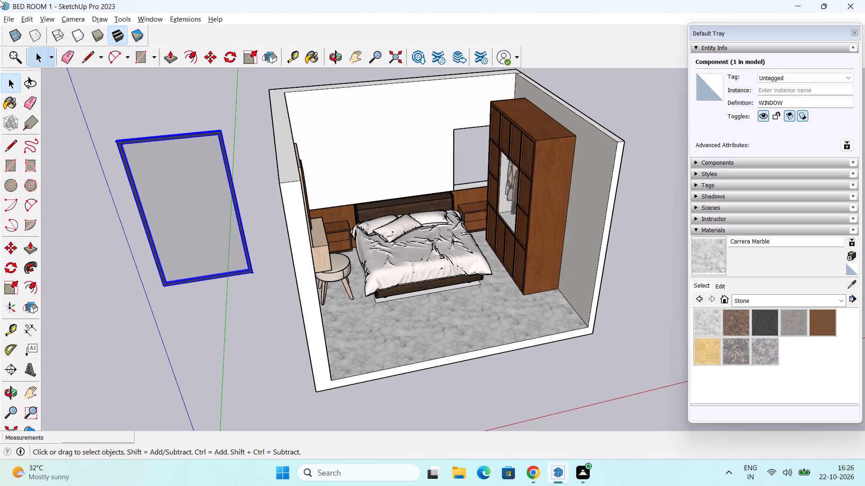
pyautogui.click(7, 17)
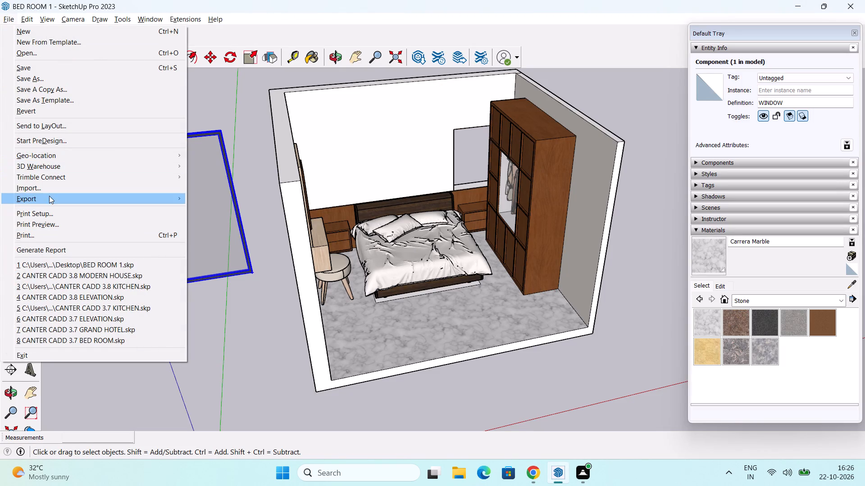
pyautogui.click(67, 190)
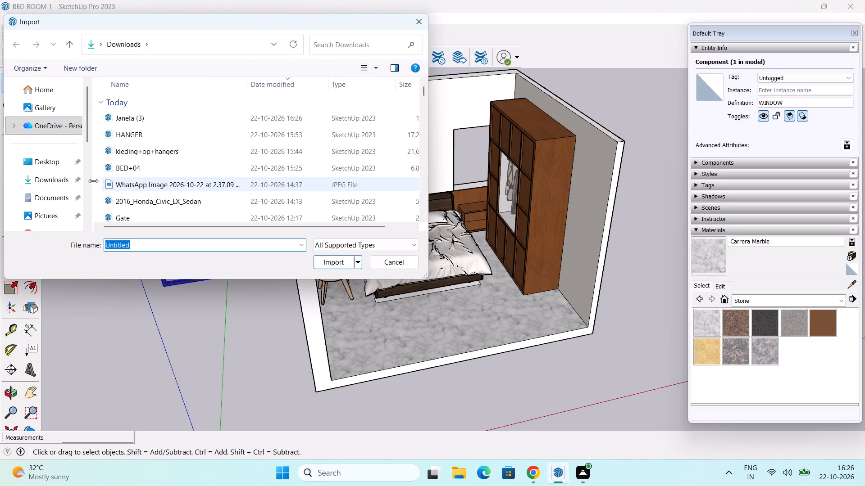
pyautogui.click(50, 180)
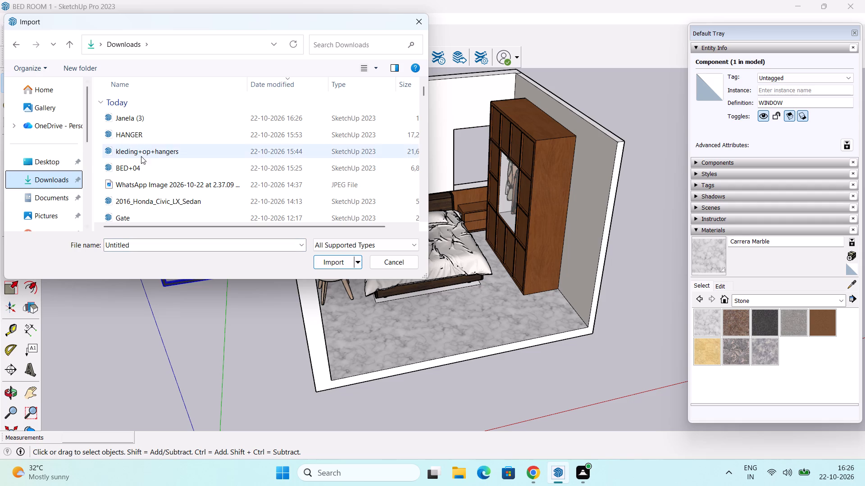
pyautogui.click(160, 121)
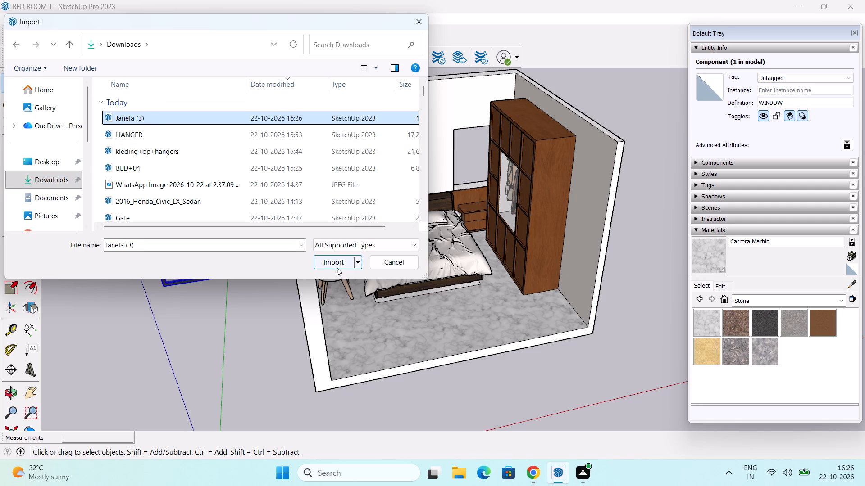
pyautogui.click(343, 261)
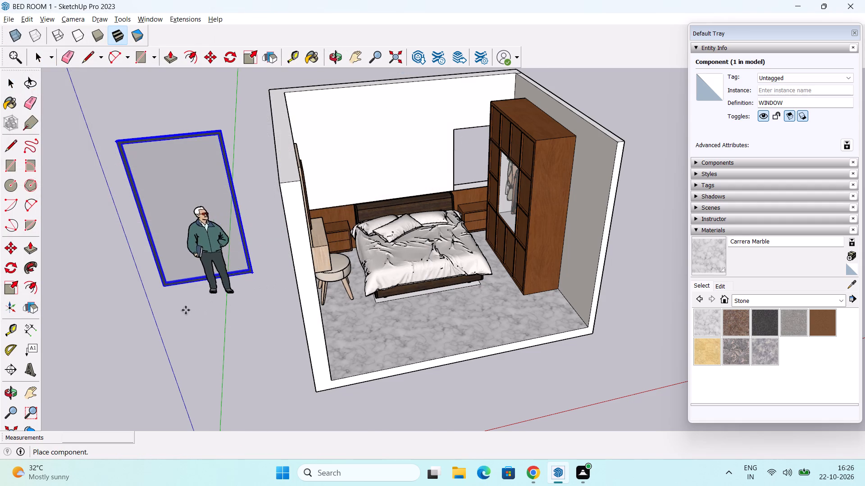
pyautogui.scroll(-5, 195, 306)
pyautogui.keyDown('shift'); pyautogui.moveTo(191, 308); pyautogui.dragTo(238, 235, button='middle'); pyautogui.keyUp('shift')
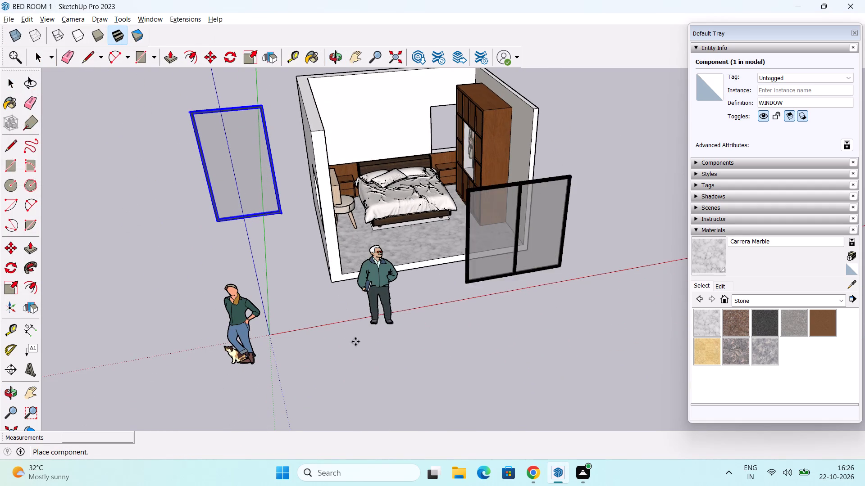
pyautogui.click(365, 373)
# Delete the standing man figure from inside the imported two-pane window component.
pyautogui.moveTo(398, 343); pyautogui.dragTo(327, 362, button='middle')
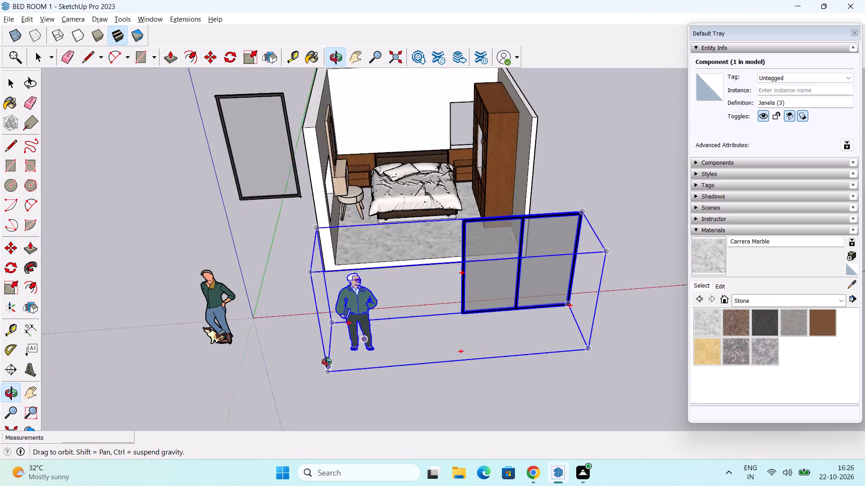
pyautogui.moveTo(327, 362); pyautogui.dragTo(305, 364, button='middle')
pyautogui.press('space')
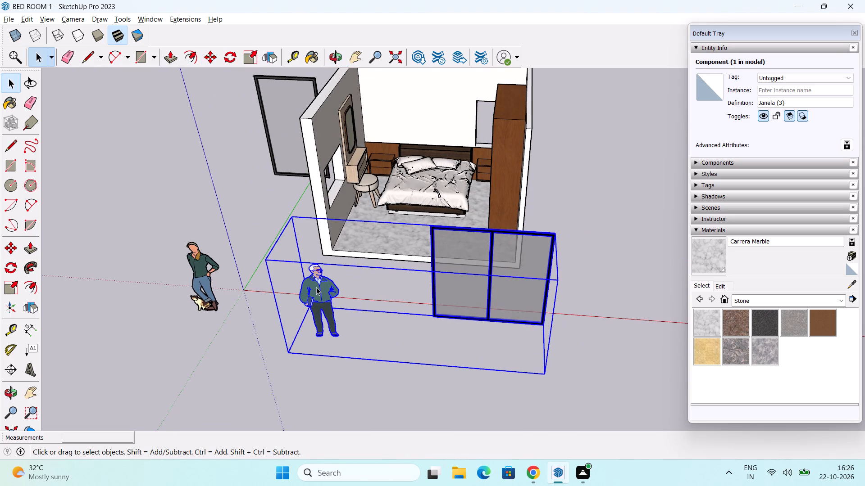
pyautogui.tripleClick(316, 287)
pyautogui.press('Delete')
pyautogui.moveTo(298, 267); pyautogui.dragTo(432, 290, button='middle')
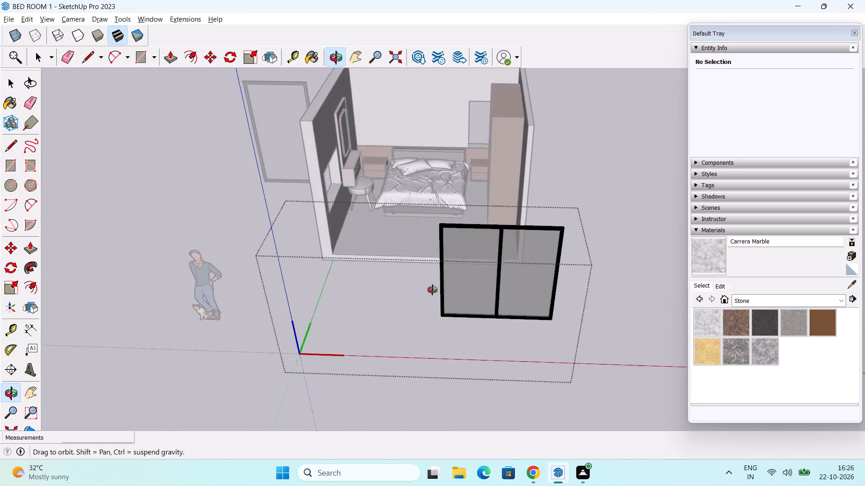
pyautogui.moveTo(432, 290); pyautogui.dragTo(324, 339, button='middle')
pyautogui.scroll(-1, 348, 321)
pyautogui.moveTo(350, 321); pyautogui.dragTo(325, 297, button='middle')
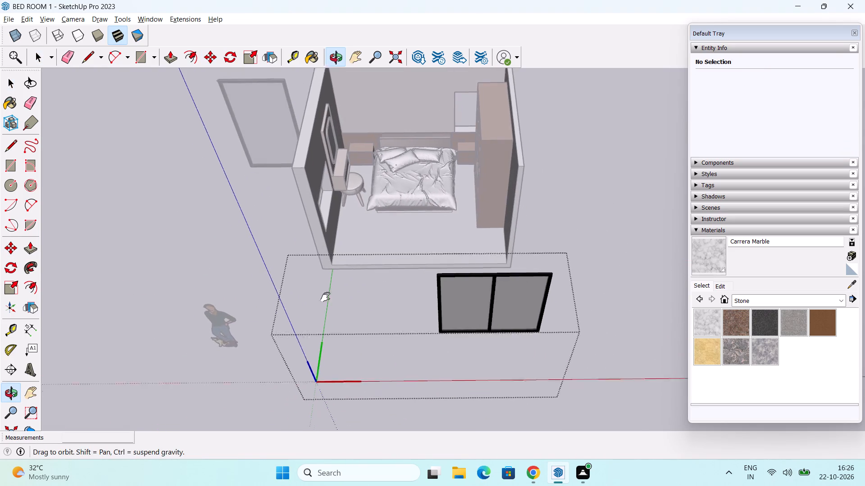
pyautogui.moveTo(325, 297); pyautogui.dragTo(307, 283, button='middle')
pyautogui.press('space')
pyautogui.press('Escape')
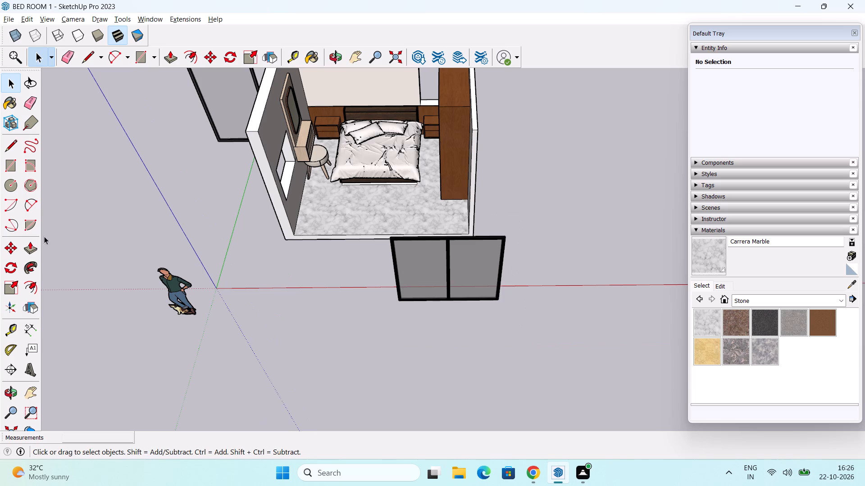
# Rotate the two-pane window 90 degrees in the ground plane about its bottom corner.
pyautogui.click(459, 274)
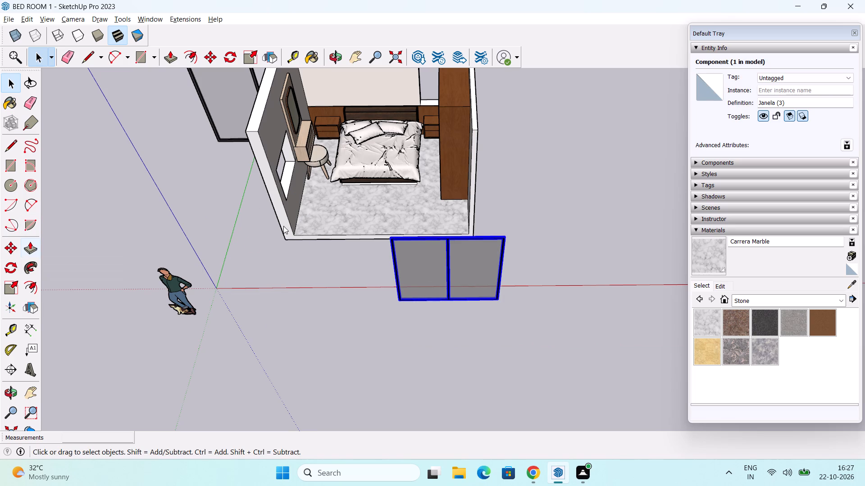
pyautogui.click(9, 266)
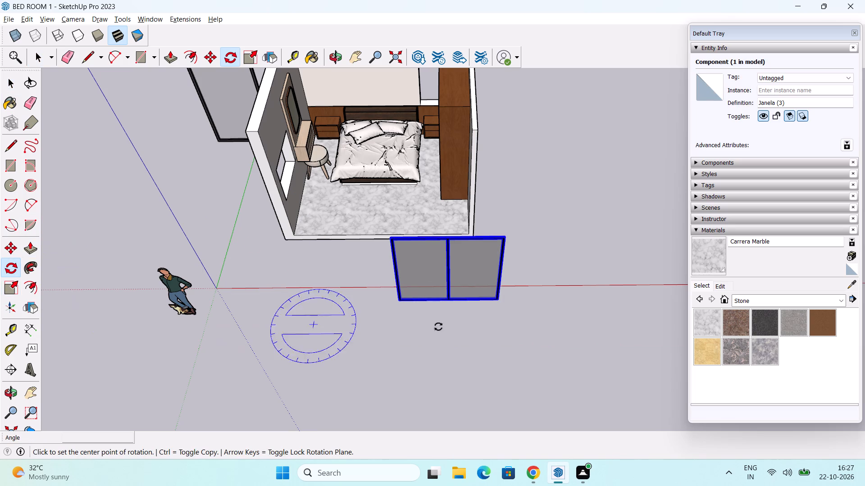
pyautogui.click(497, 303)
pyautogui.click(511, 278)
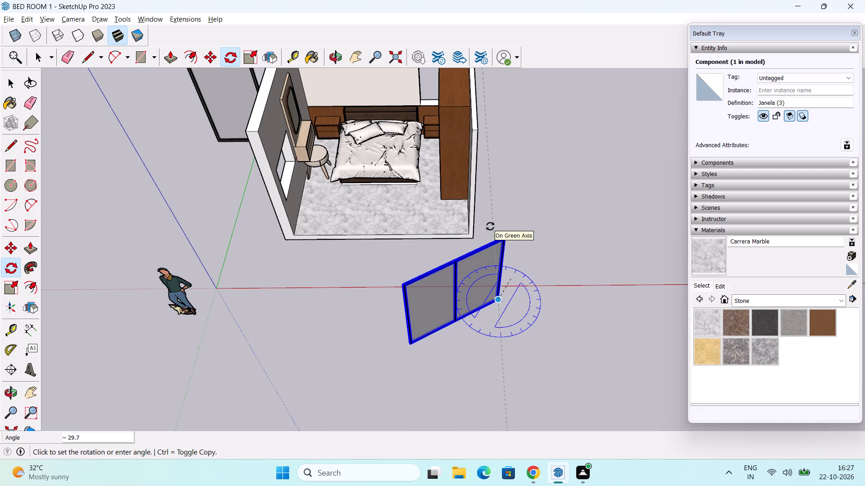
pyautogui.write('90')
pyautogui.press('Return')
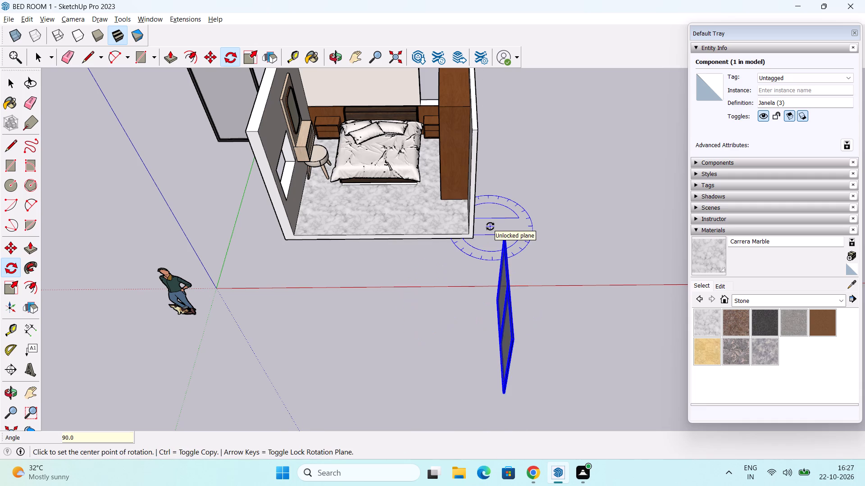
pyautogui.moveTo(520, 273); pyautogui.dragTo(466, 259, button='middle')
pyautogui.press('space')
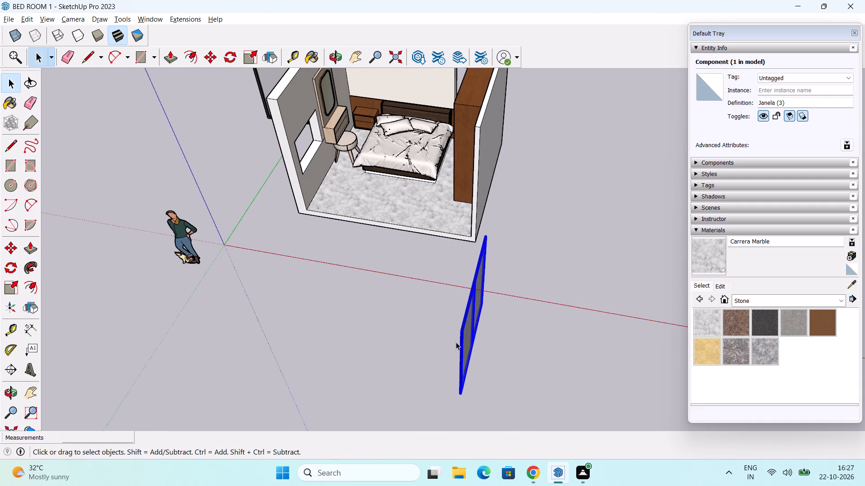
# Thicken the two-pane window by scaling its depth by a factor of 4.
pyautogui.moveTo(456, 342); pyautogui.dragTo(448, 323, button='middle')
pyautogui.scroll(10, 462, 314)
pyautogui.moveTo(455, 296); pyautogui.dragTo(459, 266, button='middle')
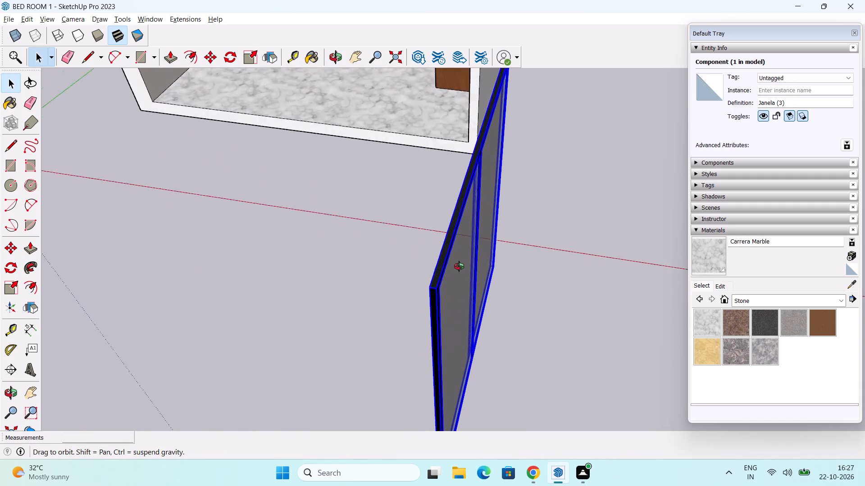
pyautogui.moveTo(459, 266); pyautogui.dragTo(453, 225, button='middle')
pyautogui.moveTo(476, 247); pyautogui.dragTo(493, 243, button='middle')
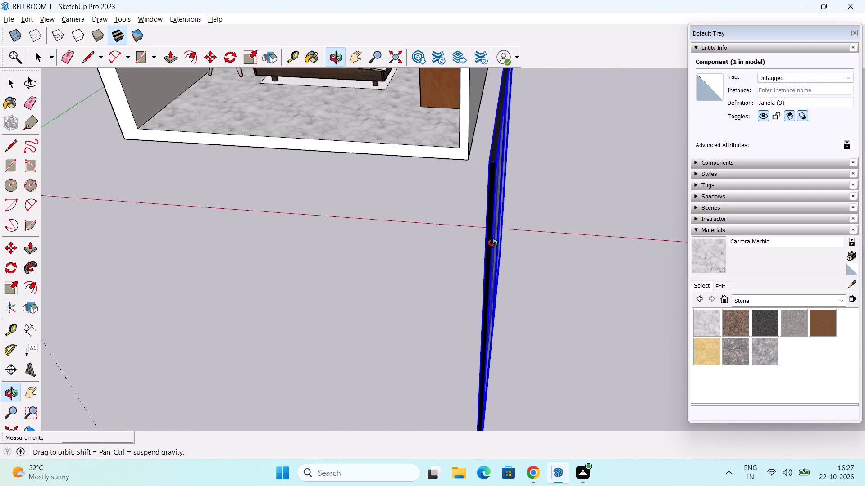
pyautogui.moveTo(493, 243); pyautogui.dragTo(493, 263, button='middle')
pyautogui.keyDown('shift'); pyautogui.moveTo(496, 263); pyautogui.dragTo(500, 243, button='middle'); pyautogui.keyUp('shift')
pyautogui.scroll(-6, 502, 239)
pyautogui.moveTo(505, 238); pyautogui.dragTo(478, 220, button='middle')
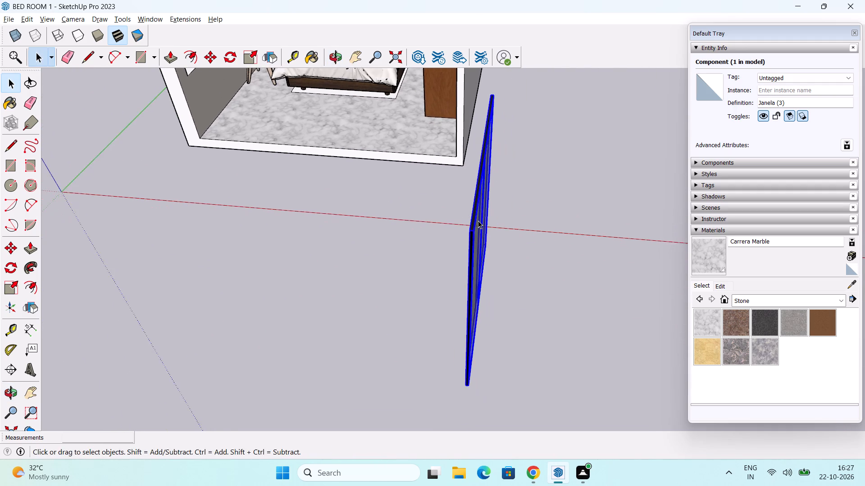
pyautogui.scroll(-2, 478, 220)
pyautogui.keyDown('shift'); pyautogui.moveTo(482, 220); pyautogui.dragTo(481, 232, button='middle'); pyautogui.keyUp('shift')
pyautogui.scroll(-1, 483, 231)
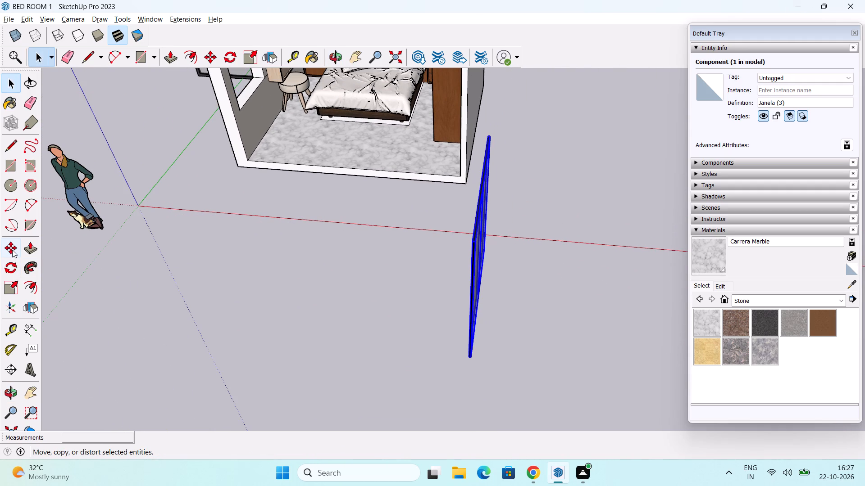
pyautogui.moveTo(12, 289); pyautogui.dragTo(9, 284)
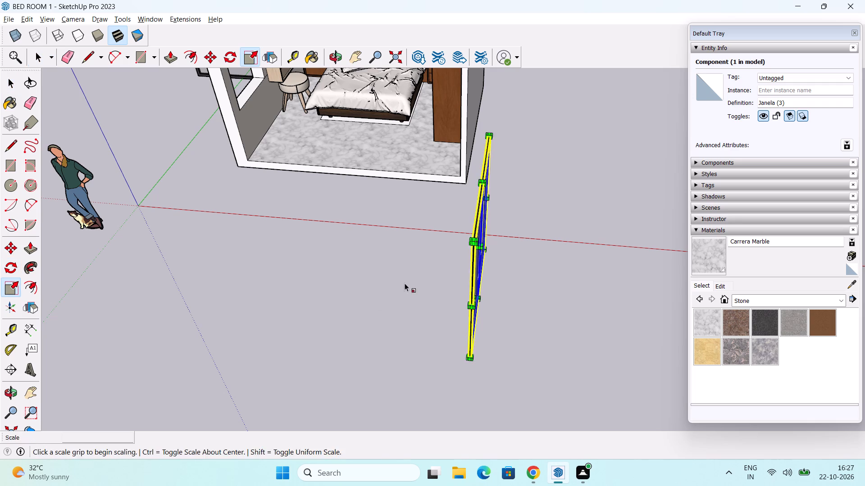
pyautogui.moveTo(403, 282); pyautogui.dragTo(474, 316, button='middle')
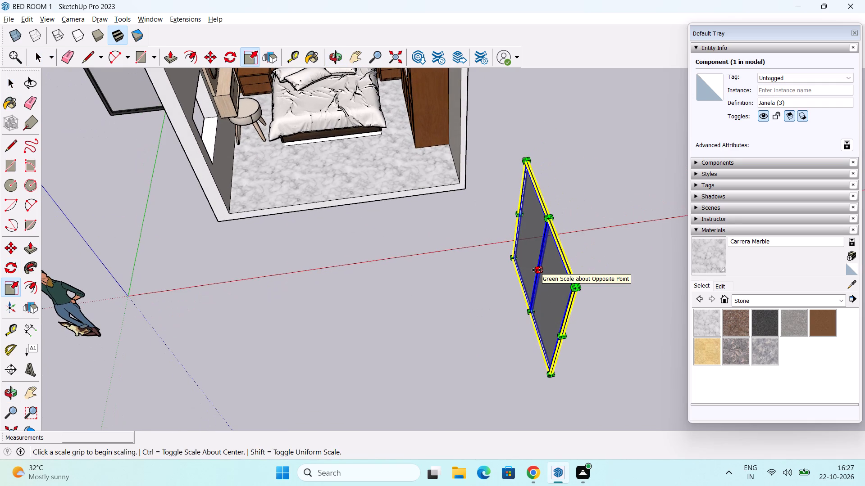
pyautogui.moveTo(537, 270); pyautogui.dragTo(526, 272)
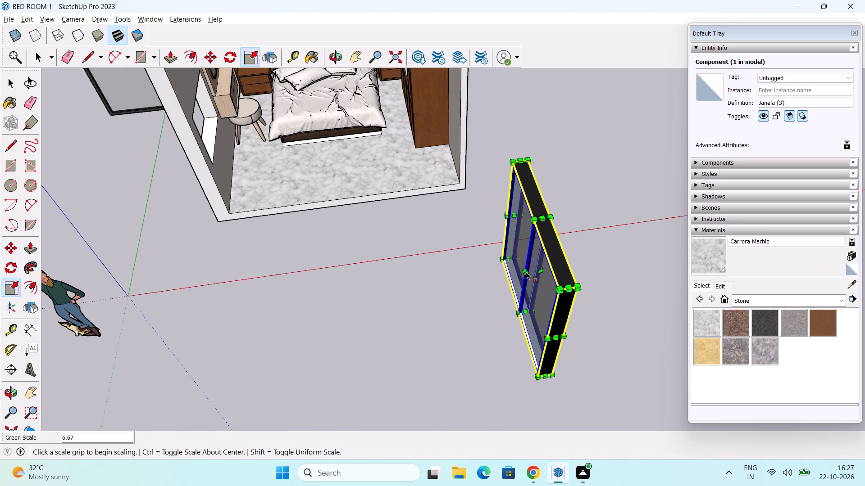
pyautogui.press('4')
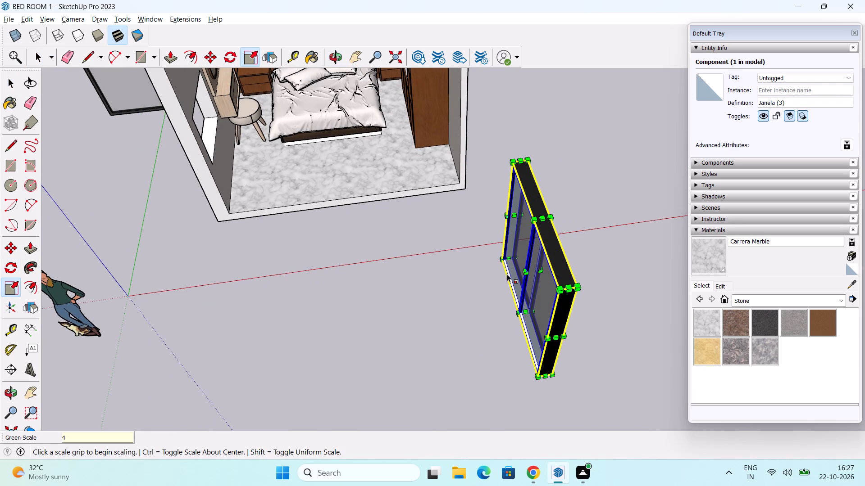
pyautogui.press('Return')
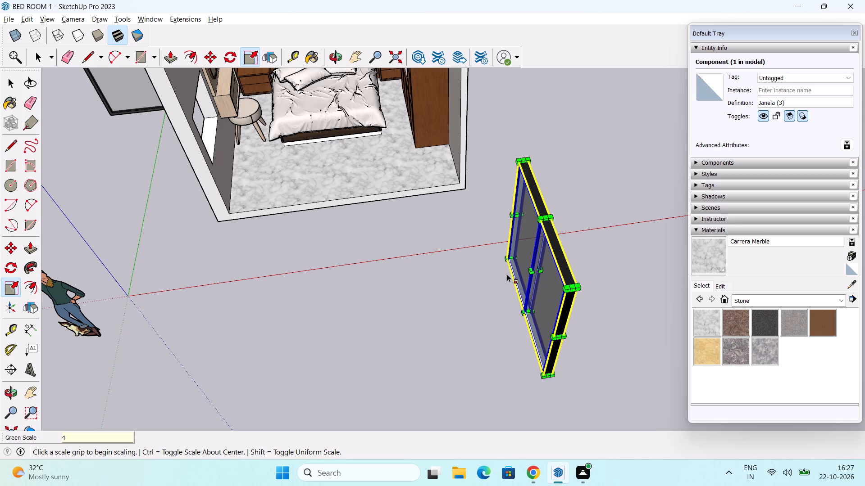
pyautogui.press('space')
pyautogui.click(471, 310)
# Shrink the two-pane window to about 0.72 of its width and about 0.69 of its height.
pyautogui.moveTo(563, 284); pyautogui.dragTo(467, 216, button='middle')
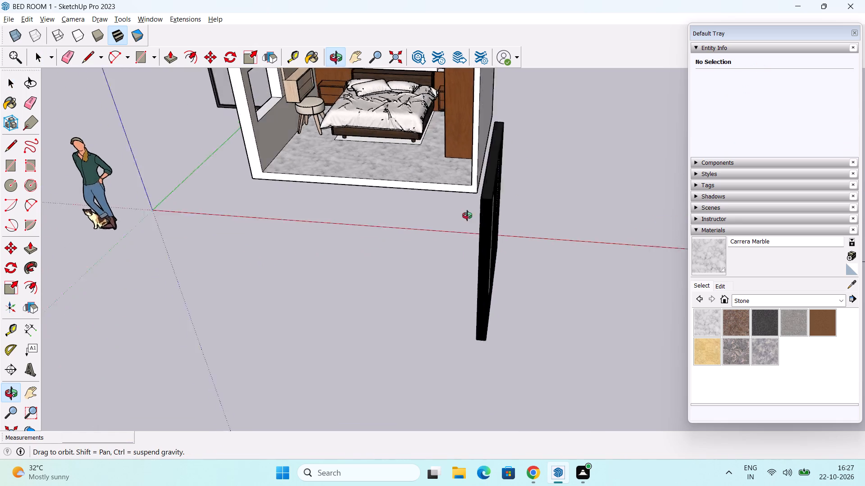
pyautogui.moveTo(467, 216); pyautogui.dragTo(319, 225, button='middle')
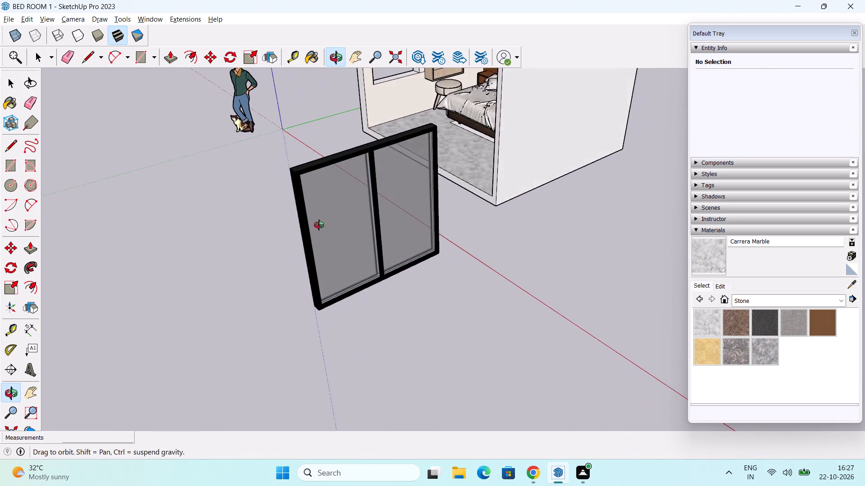
pyautogui.moveTo(319, 225); pyautogui.dragTo(309, 235, button='middle')
pyautogui.scroll(-3, 309, 244)
pyautogui.click(308, 252)
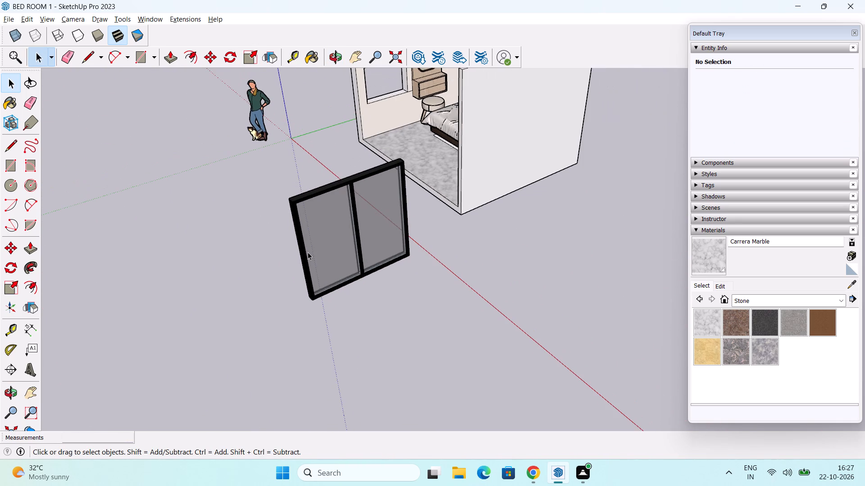
pyautogui.moveTo(308, 255); pyautogui.dragTo(325, 254, button='middle')
pyautogui.scroll(-2, 327, 254)
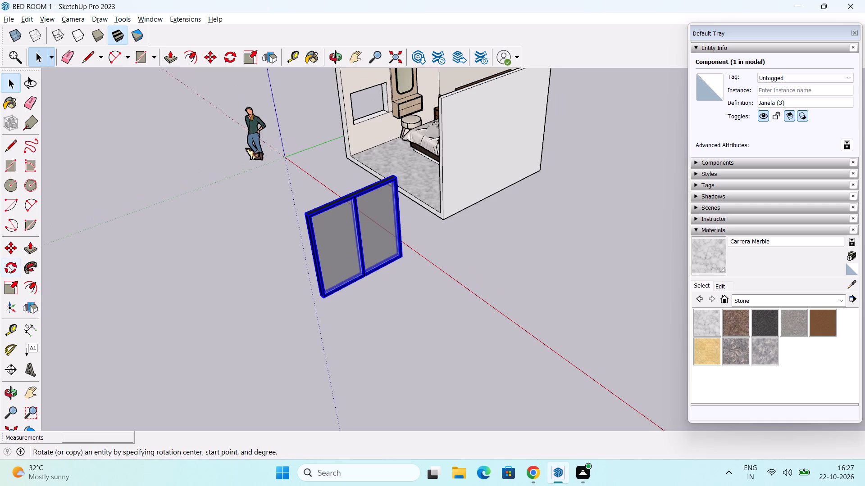
pyautogui.click(13, 290)
pyautogui.scroll(2, 332, 262)
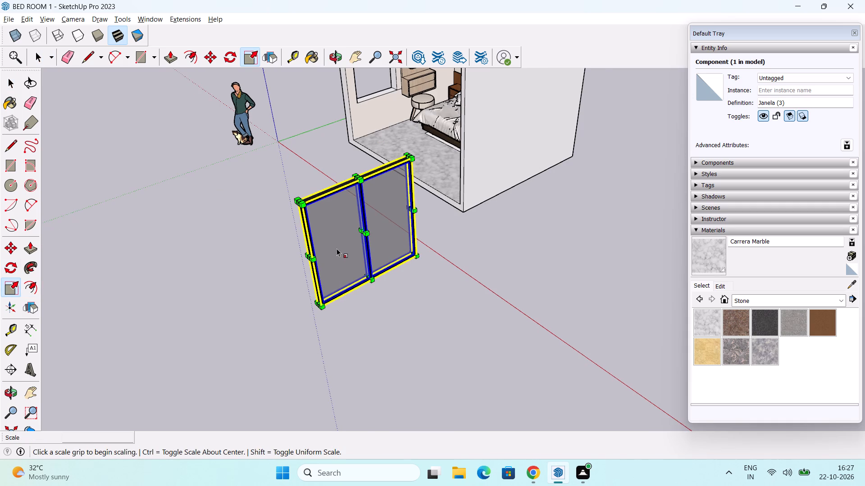
pyautogui.scroll(1, 289, 267)
pyautogui.moveTo(310, 257); pyautogui.dragTo(340, 240)
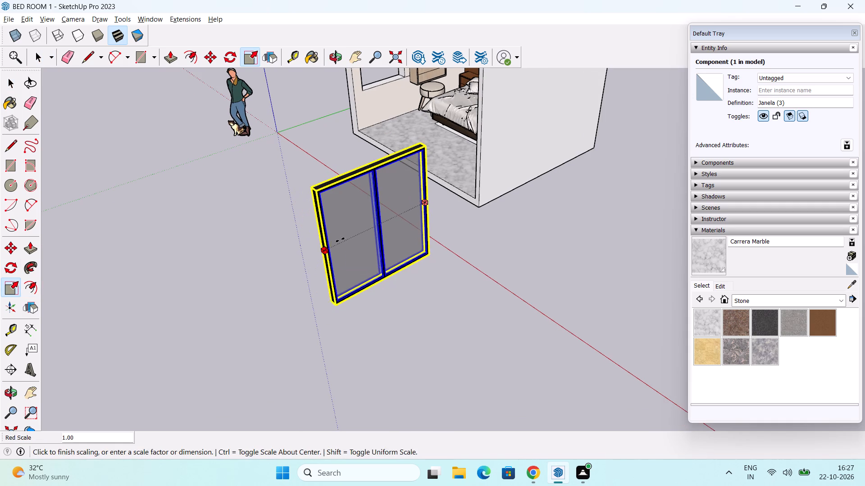
pyautogui.moveTo(340, 240); pyautogui.dragTo(344, 237)
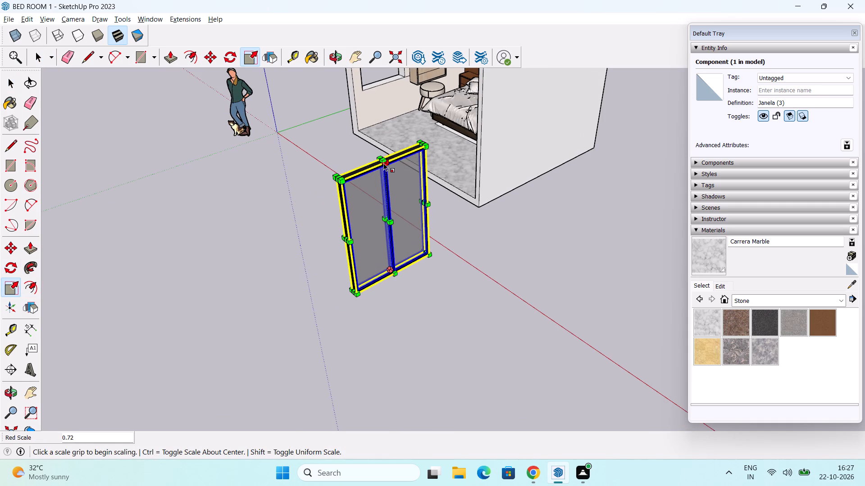
pyautogui.moveTo(380, 163); pyautogui.dragTo(381, 181)
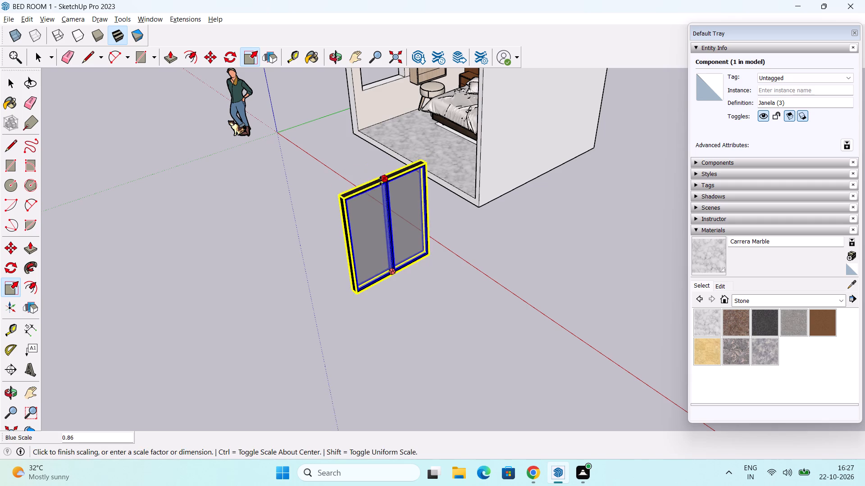
pyautogui.moveTo(381, 181); pyautogui.dragTo(381, 195)
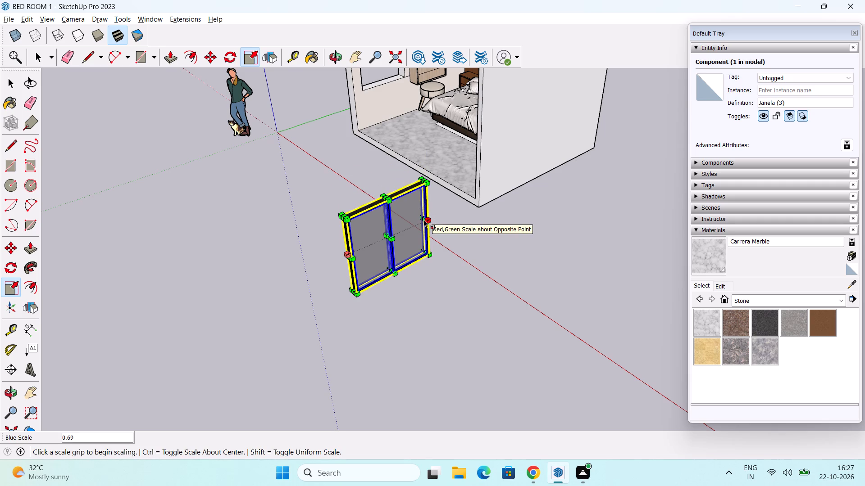
# Narrow the two-pane window to about 0.72 of its width with the Scale tool.
pyautogui.moveTo(423, 219); pyautogui.dragTo(402, 226)
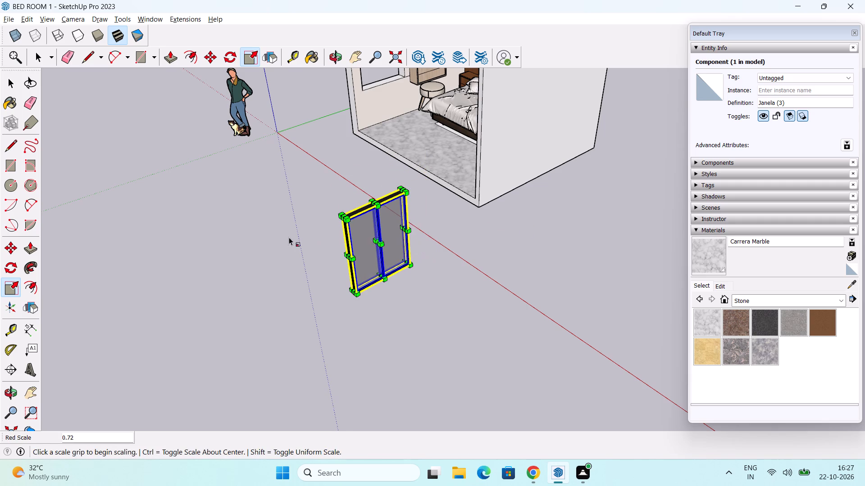
pyautogui.press('space')
pyautogui.click(243, 238)
# Copy the two-pane window into the wall opening beside the dressing mirror, placing its bottom corner at the midpoint of the opening's sill edge.
pyautogui.moveTo(394, 236); pyautogui.dragTo(401, 281, button='middle')
pyautogui.click(382, 285)
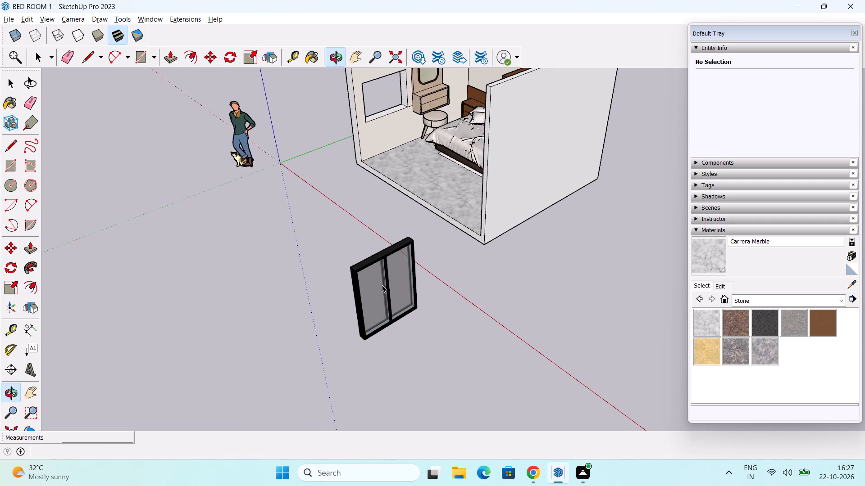
pyautogui.scroll(2, 350, 273)
pyautogui.moveTo(405, 336); pyautogui.dragTo(409, 328, button='middle')
pyautogui.press('m')
pyautogui.scroll(2, 382, 365)
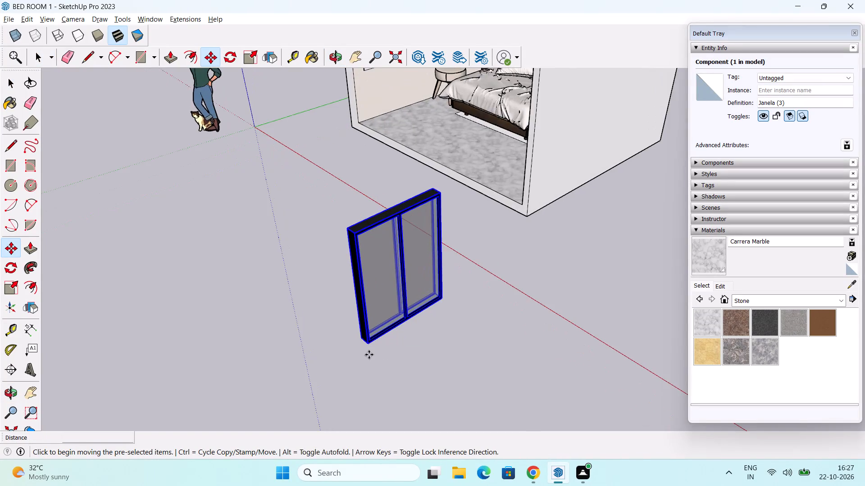
pyautogui.scroll(10, 369, 354)
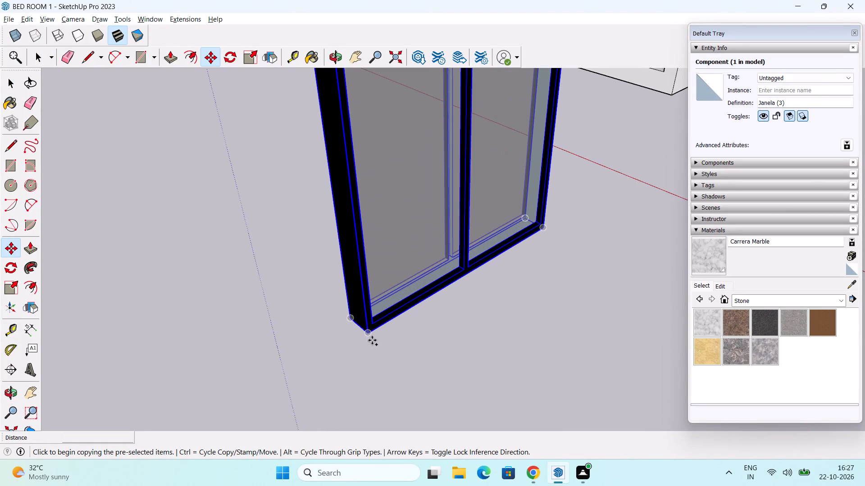
pyautogui.click(366, 334)
pyautogui.scroll(-6, 415, 203)
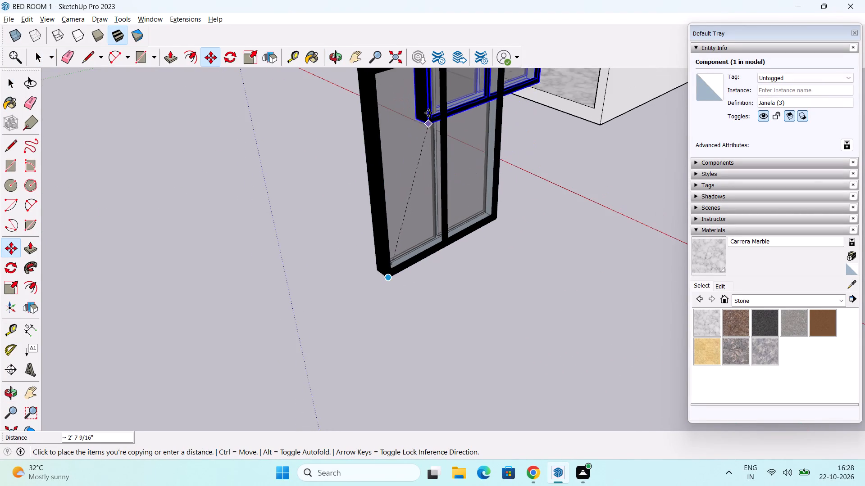
pyautogui.moveTo(429, 109); pyautogui.dragTo(440, 301, button='middle')
pyautogui.keyDown('shift'); pyautogui.moveTo(463, 194); pyautogui.dragTo(465, 367, button='middle'); pyautogui.keyUp('shift')
pyautogui.keyDown('shift'); pyautogui.middleClick(429, 255); pyautogui.keyUp('shift')
pyautogui.scroll(13, 423, 223)
pyautogui.moveTo(382, 193); pyautogui.dragTo(263, 227, button='middle')
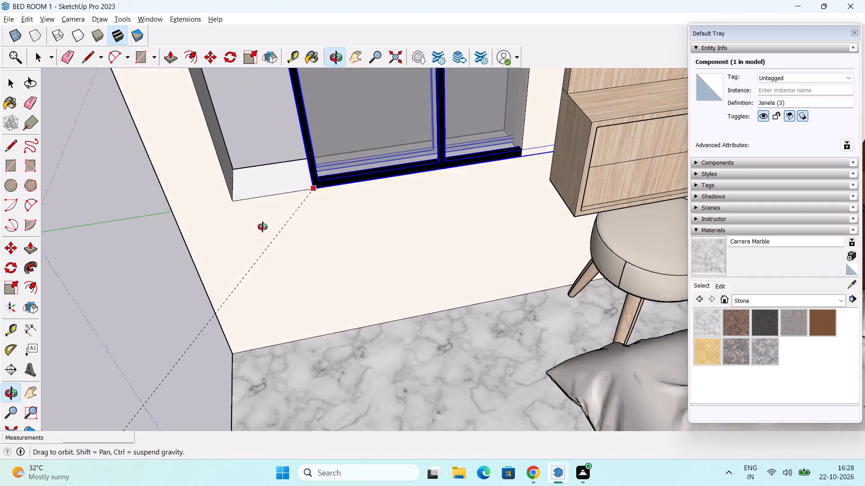
pyautogui.moveTo(263, 227); pyautogui.dragTo(262, 227, button='middle')
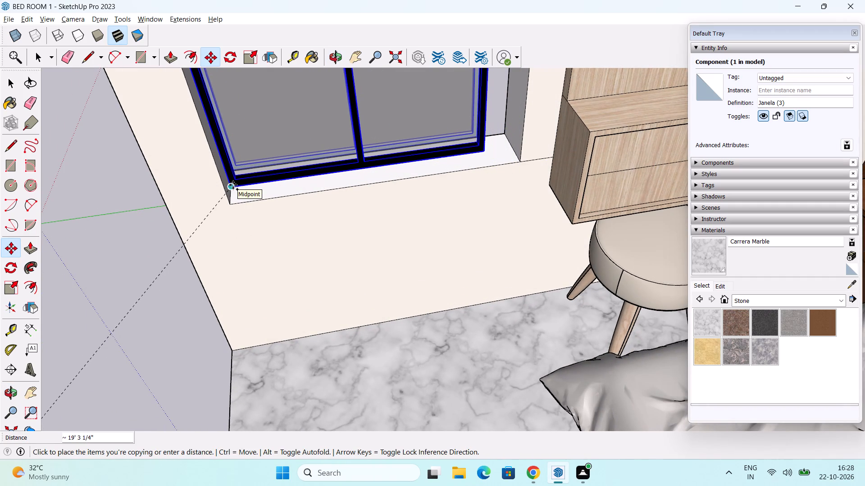
pyautogui.click(233, 185)
# Scale the copied window's height to about 0.63 so its top meets the upper edge of the wall opening.
pyautogui.scroll(-7, 240, 185)
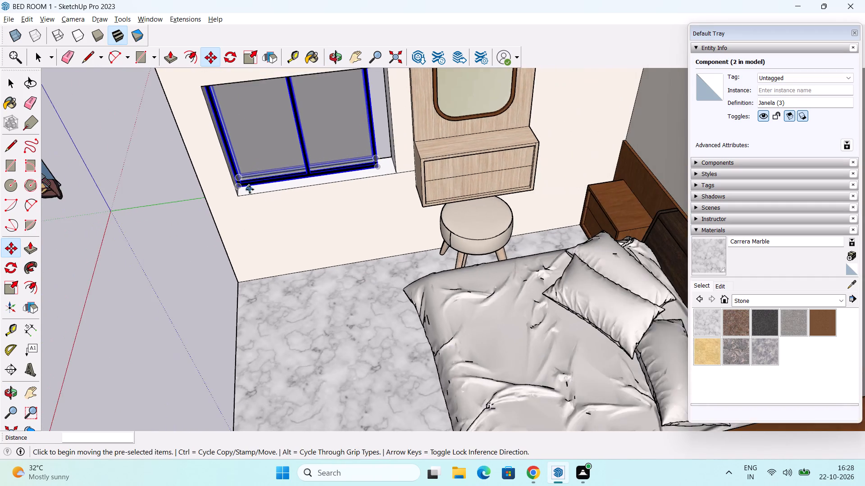
pyautogui.scroll(-3, 250, 189)
pyautogui.moveTo(277, 208); pyautogui.dragTo(314, 282, button='middle')
pyautogui.moveTo(323, 283); pyautogui.dragTo(335, 247, button='middle')
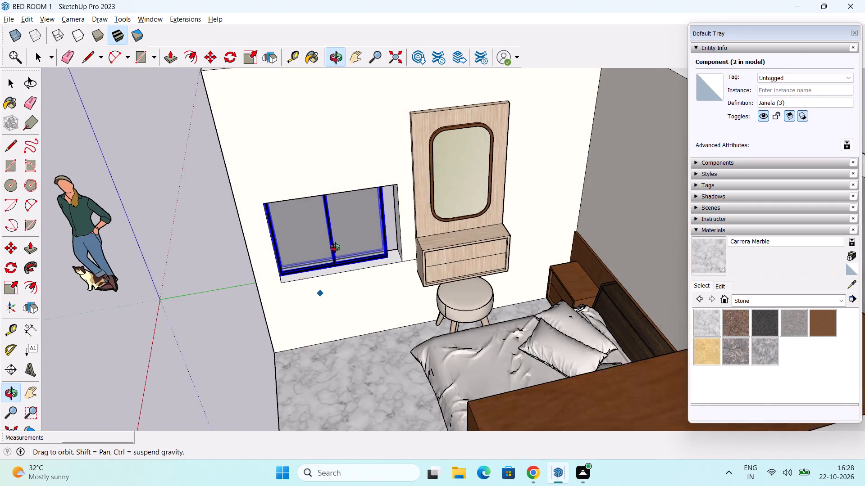
pyautogui.moveTo(335, 247); pyautogui.dragTo(363, 170, button='middle')
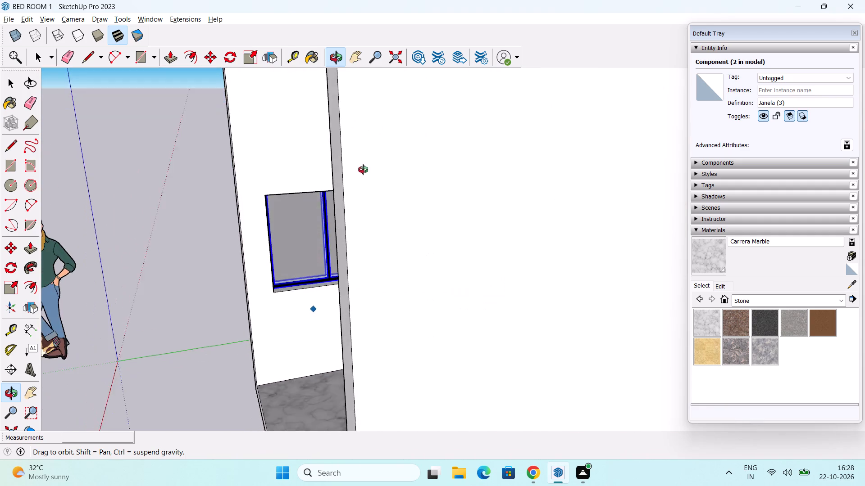
pyautogui.moveTo(363, 170); pyautogui.dragTo(443, 206, button='middle')
pyautogui.click(12, 286)
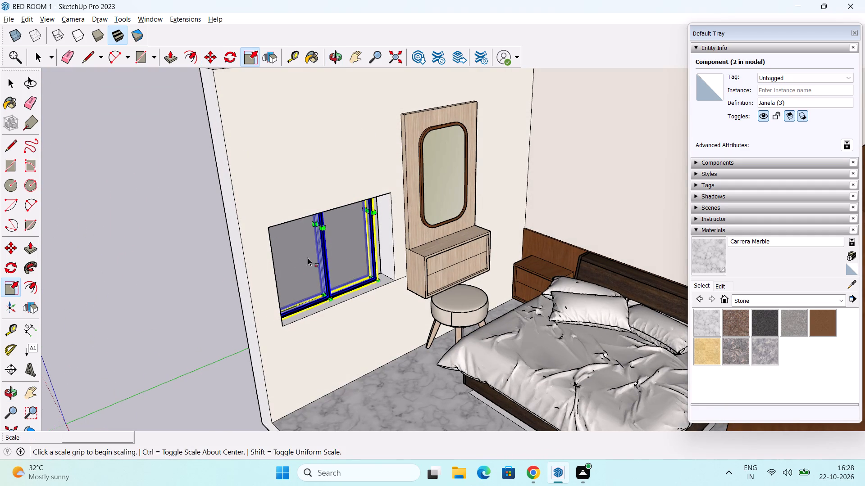
pyautogui.moveTo(344, 245); pyautogui.dragTo(323, 265, button='middle')
pyautogui.scroll(7, 346, 288)
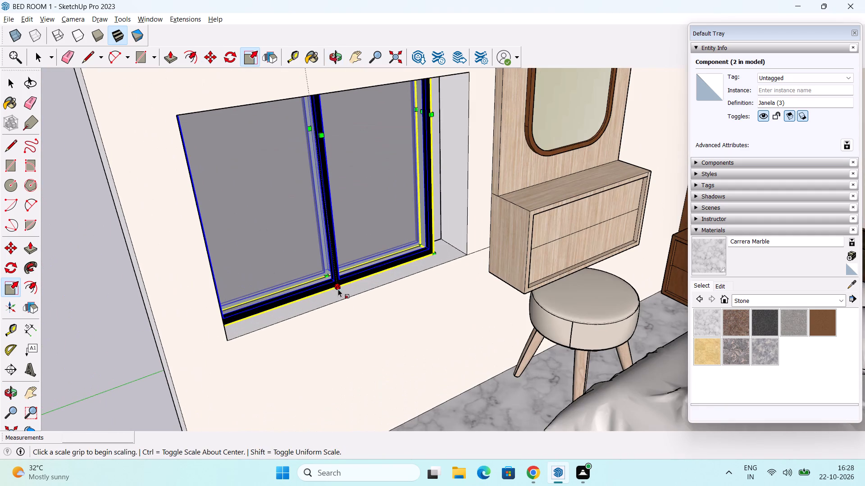
pyautogui.scroll(-2, 328, 276)
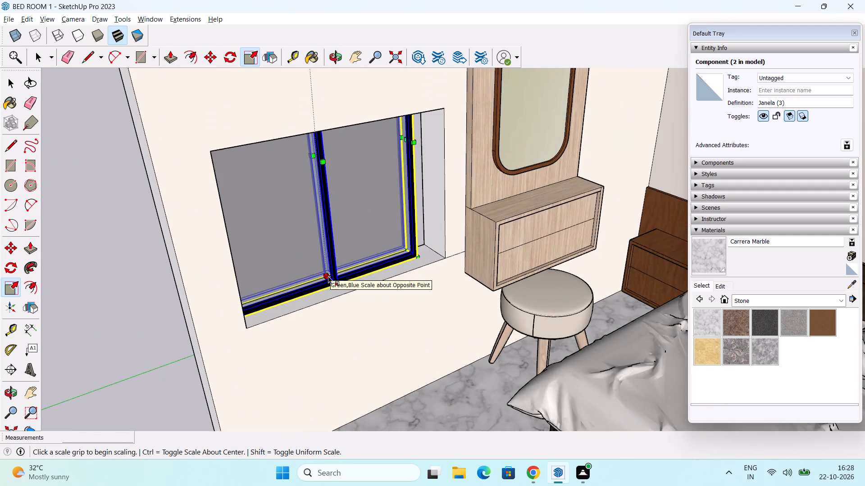
pyautogui.scroll(-3, 328, 276)
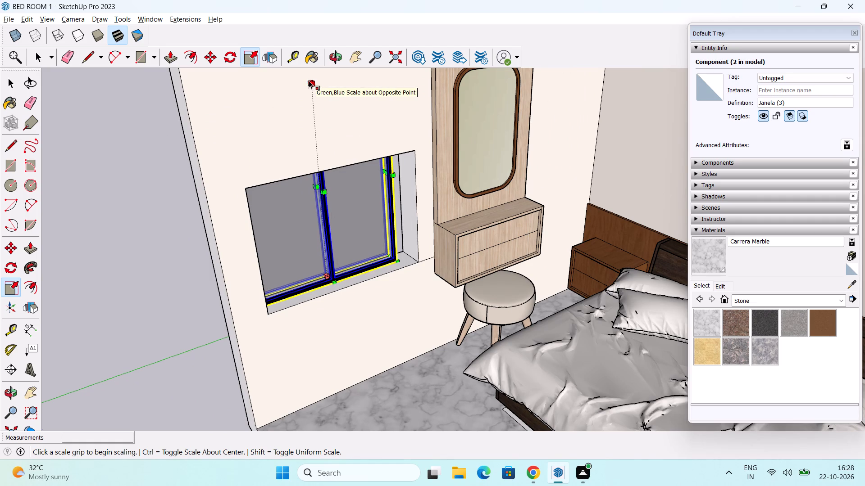
pyautogui.moveTo(305, 81); pyautogui.dragTo(322, 171)
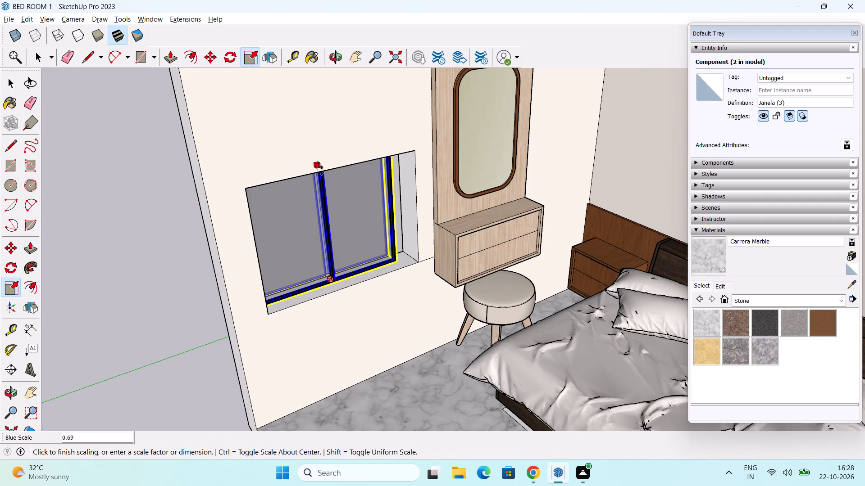
pyautogui.moveTo(322, 171); pyautogui.dragTo(324, 174)
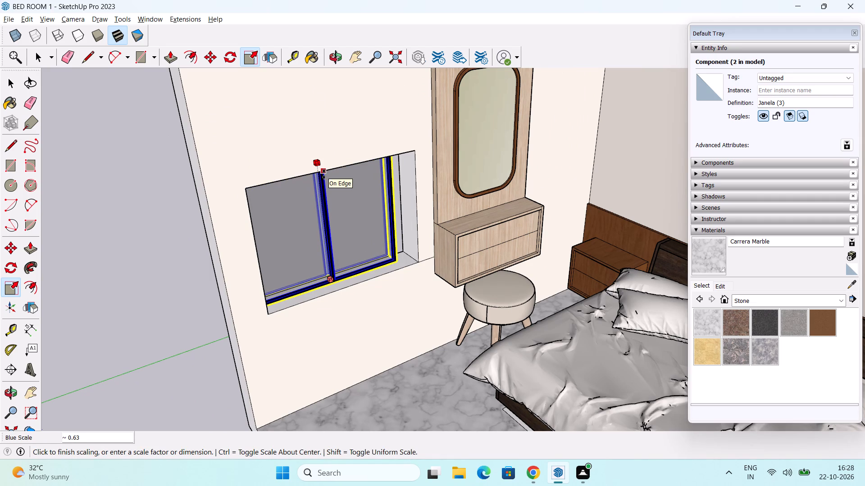
pyautogui.moveTo(324, 174); pyautogui.dragTo(328, 174)
# Widen the copied window to about 1.12 of its width so it spans the wall opening.
pyautogui.moveTo(339, 186); pyautogui.dragTo(349, 67, button='middle')
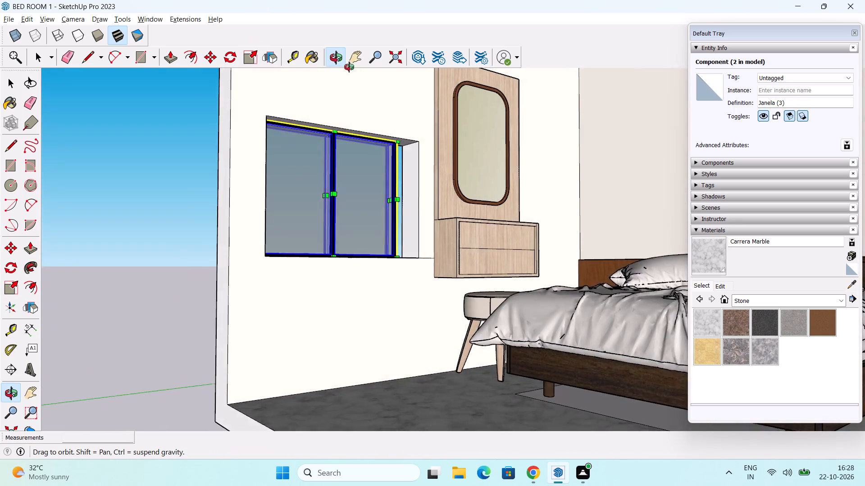
pyautogui.moveTo(349, 67); pyautogui.dragTo(343, 176, button='middle')
pyautogui.scroll(4, 428, 227)
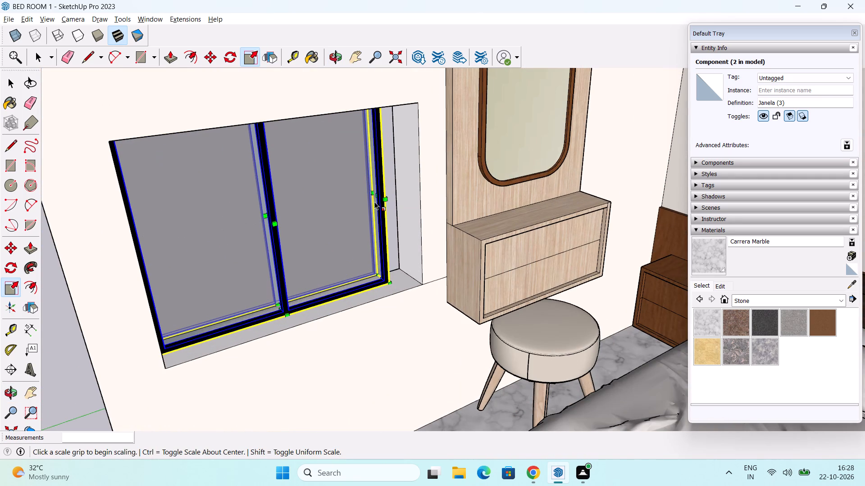
pyautogui.moveTo(377, 194); pyautogui.dragTo(410, 185)
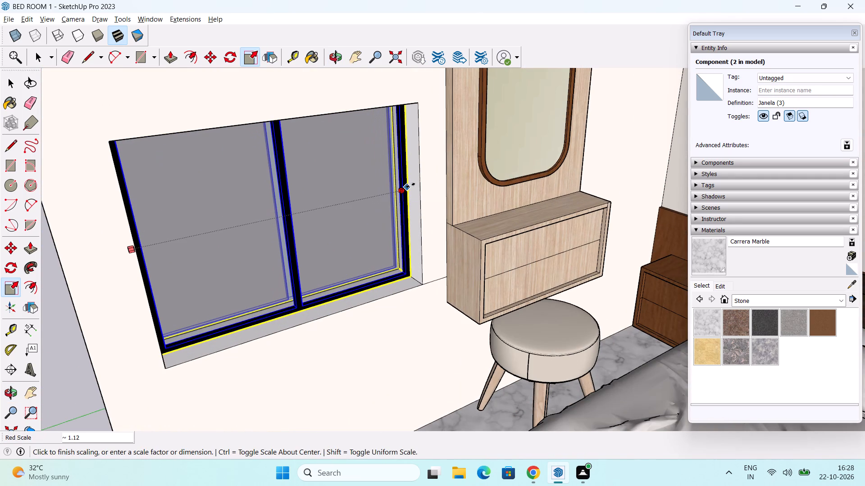
pyautogui.moveTo(410, 185); pyautogui.dragTo(421, 183)
# Examine the fit of the window beside the dressing mirror from inside and outside the bedroom.
pyautogui.moveTo(384, 202); pyautogui.dragTo(381, 181, button='middle')
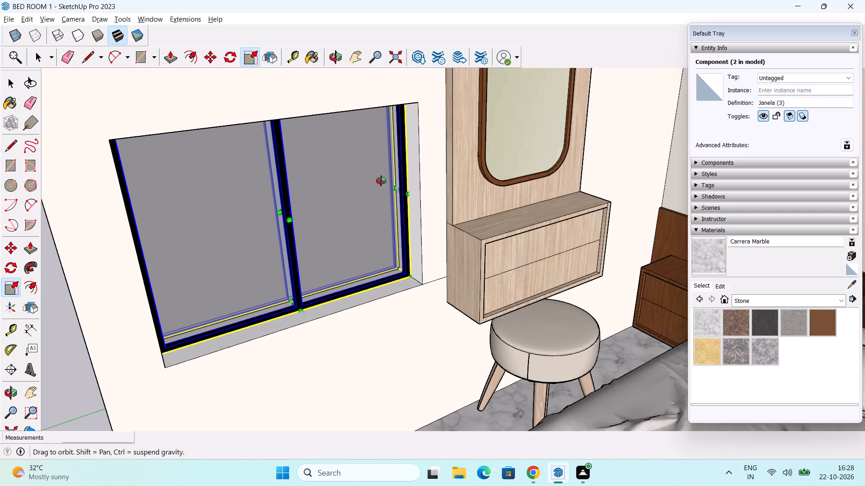
pyautogui.moveTo(381, 181); pyautogui.dragTo(346, 96, button='middle')
pyautogui.moveTo(344, 127); pyautogui.dragTo(342, 204, button='middle')
pyautogui.moveTo(337, 226); pyautogui.dragTo(351, 144, button='middle')
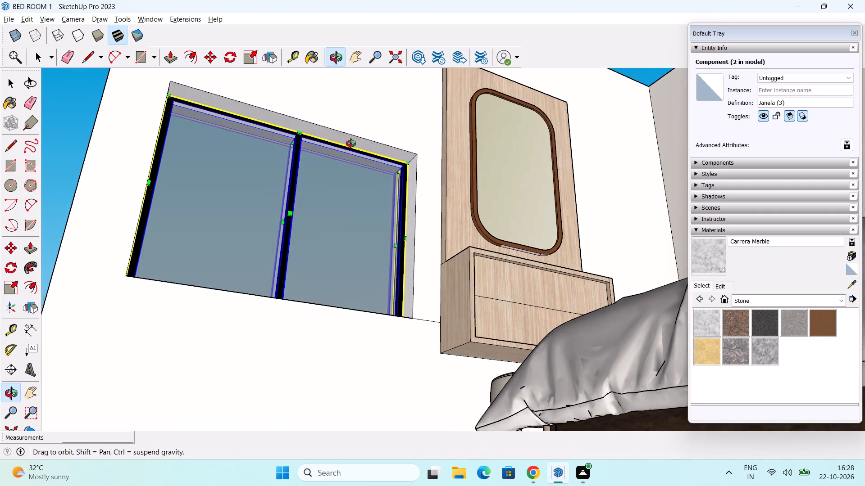
pyautogui.moveTo(351, 144); pyautogui.dragTo(285, 293, button='middle')
pyautogui.scroll(-7, 271, 289)
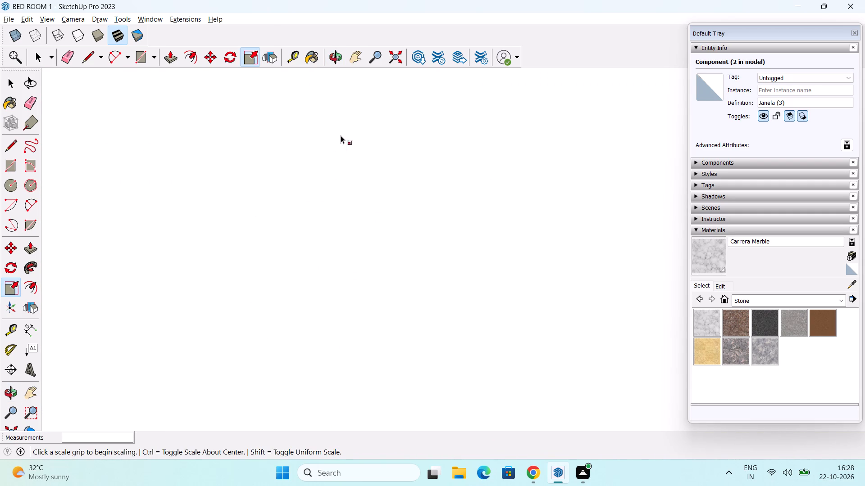
pyautogui.press('space')
pyautogui.click(396, 53)
pyautogui.moveTo(348, 238); pyautogui.dragTo(469, 228, button='middle')
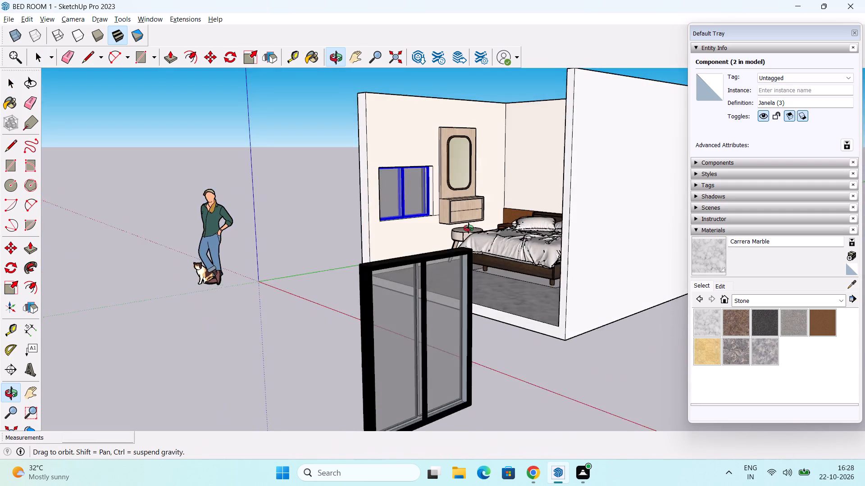
pyautogui.moveTo(469, 228); pyautogui.dragTo(646, 251, button='middle')
pyautogui.moveTo(353, 249); pyautogui.dragTo(424, 225, button='middle')
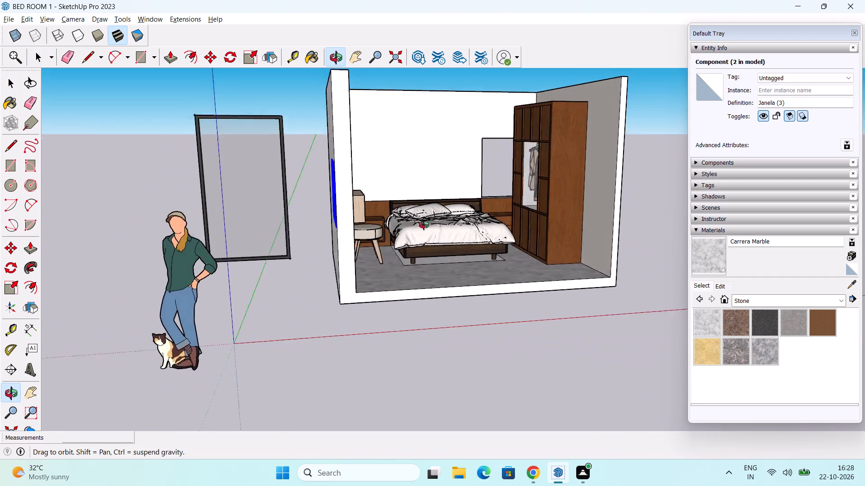
pyautogui.moveTo(424, 225); pyautogui.dragTo(465, 280, button='middle')
pyautogui.scroll(5, 346, 256)
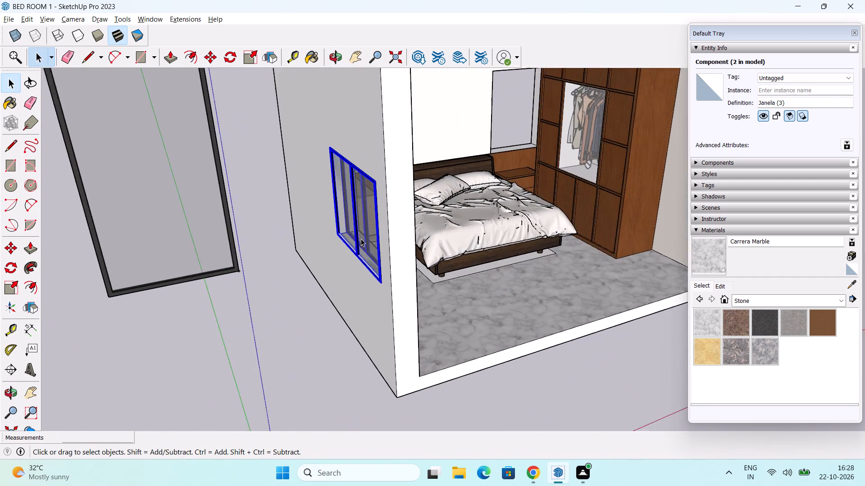
pyautogui.scroll(5, 361, 238)
pyautogui.moveTo(366, 240); pyautogui.dragTo(351, 209, button='middle')
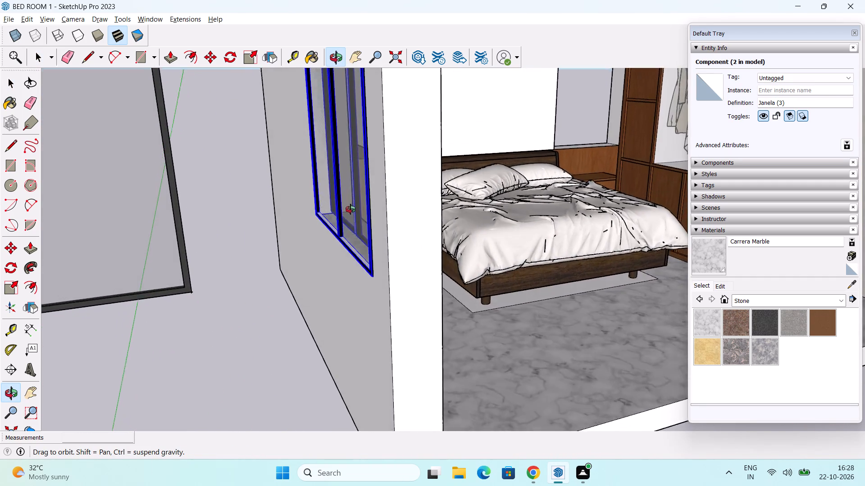
pyautogui.moveTo(351, 209); pyautogui.dragTo(357, 220, button='middle')
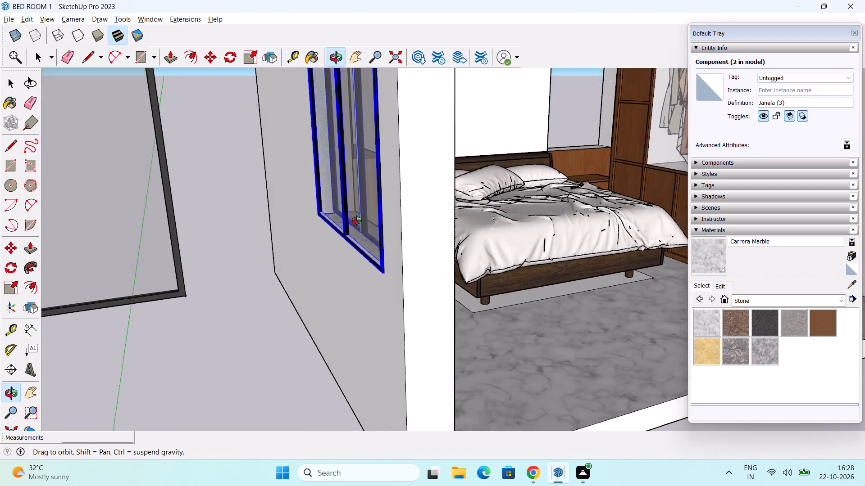
pyautogui.moveTo(357, 220); pyautogui.dragTo(192, 305, button='middle')
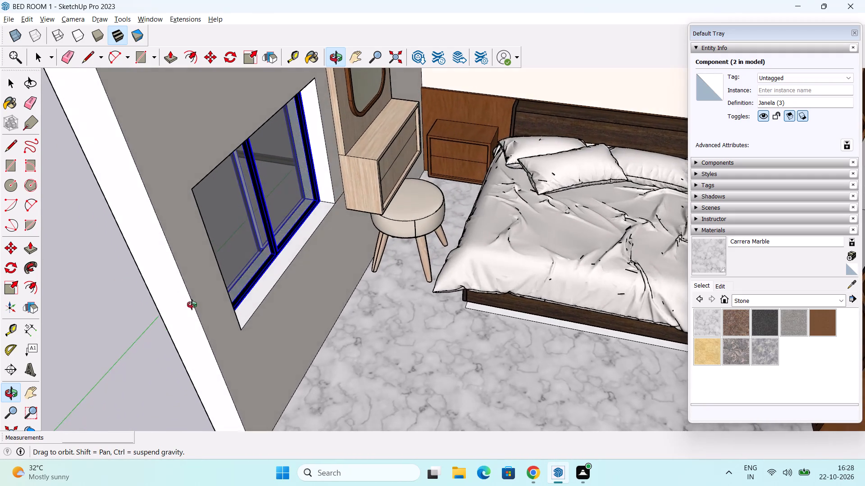
pyautogui.moveTo(192, 305); pyautogui.dragTo(178, 302, button='middle')
pyautogui.scroll(-1, 262, 246)
pyautogui.moveTo(323, 241); pyautogui.dragTo(324, 277, button='middle')
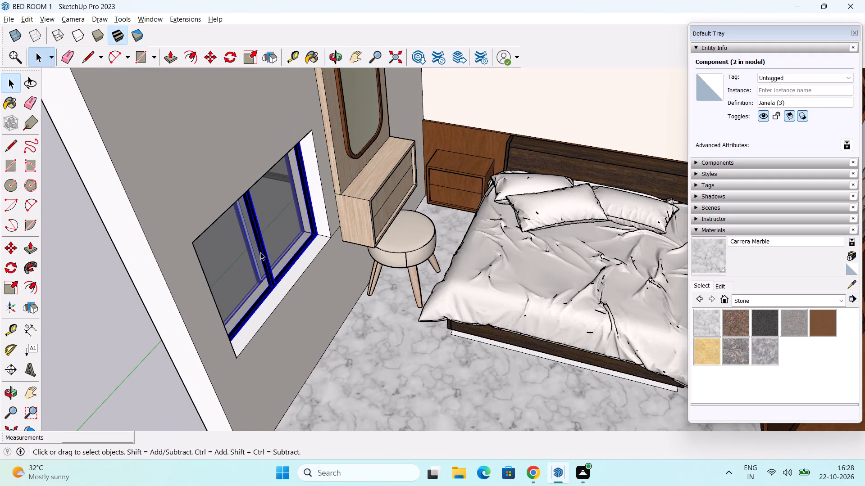
# Move the window beside the dressing mirror about 2 5/8" through the wall's thickness towards the room interior.
pyautogui.click(259, 253)
pyautogui.scroll(3, 271, 273)
pyautogui.moveTo(277, 268); pyautogui.dragTo(222, 252, button='middle')
pyautogui.press('m')
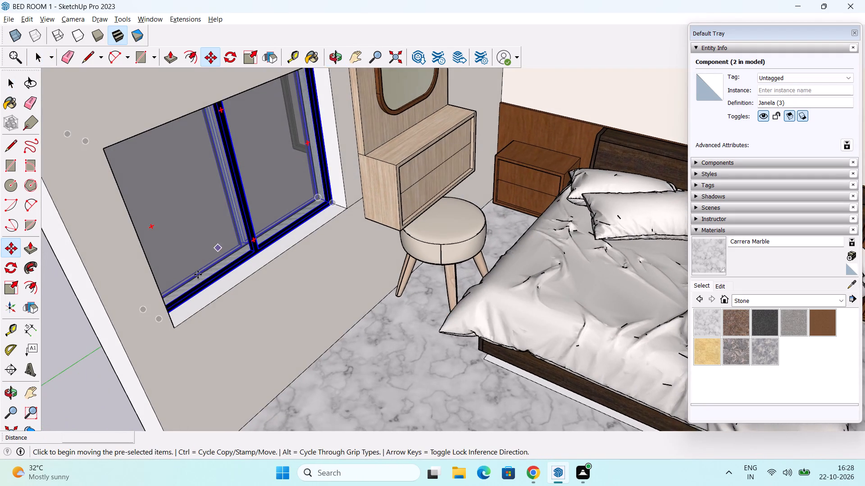
pyautogui.scroll(4, 178, 305)
pyautogui.moveTo(165, 325); pyautogui.dragTo(95, 326, button='middle')
pyautogui.scroll(5, 159, 284)
pyautogui.moveTo(161, 268); pyautogui.dragTo(113, 285, button='middle')
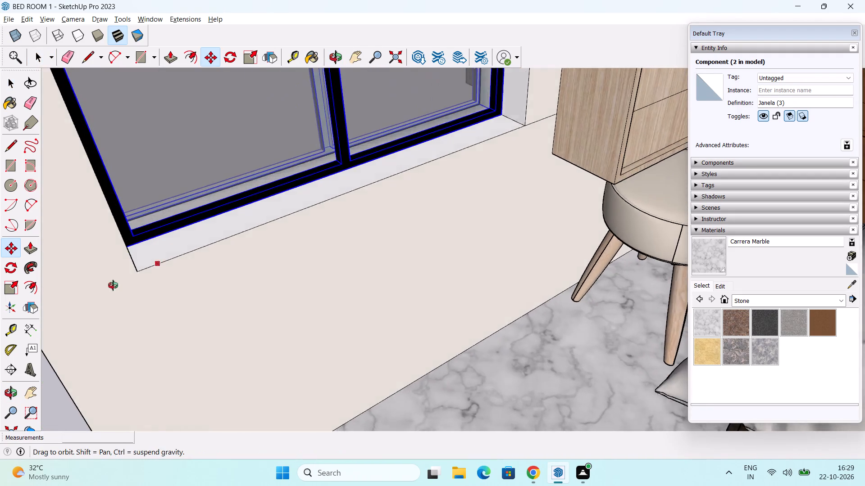
pyautogui.moveTo(113, 285); pyautogui.dragTo(75, 302, button='middle')
pyautogui.click(128, 201)
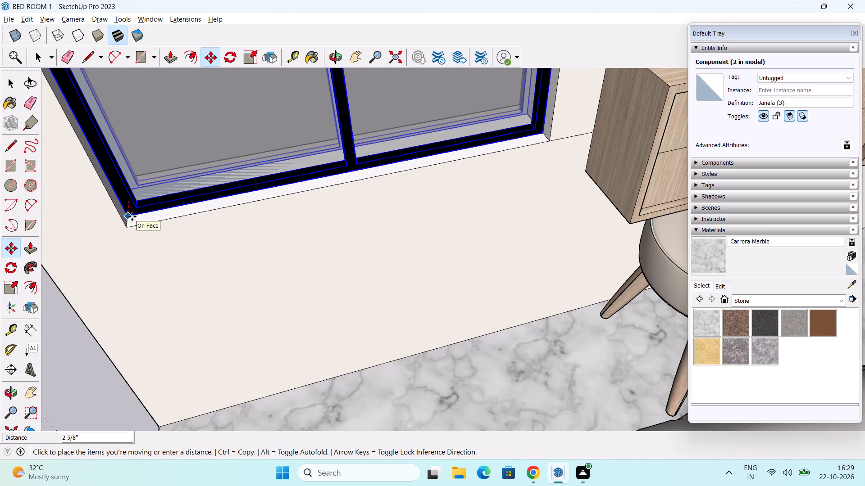
pyautogui.click(132, 216)
pyautogui.moveTo(146, 239); pyautogui.dragTo(161, 279, button='middle')
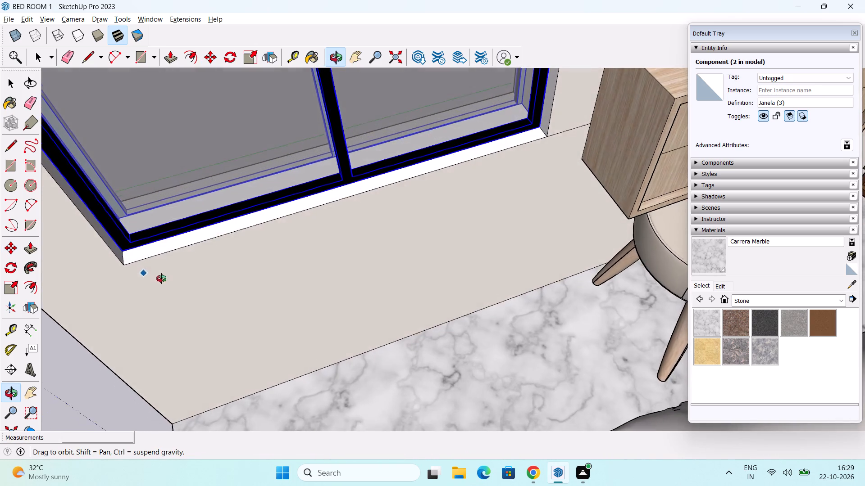
pyautogui.moveTo(161, 279); pyautogui.dragTo(359, 260, button='middle')
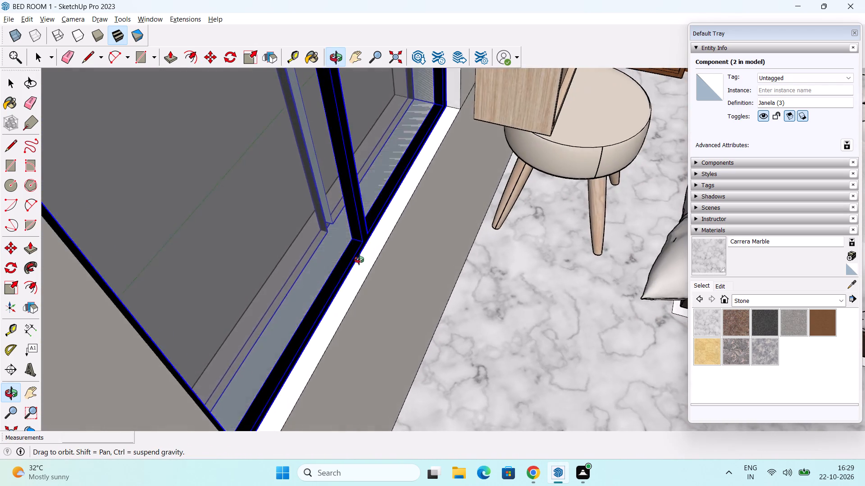
pyautogui.moveTo(359, 260); pyautogui.dragTo(227, 285, button='middle')
pyautogui.press('space')
pyautogui.scroll(-2, 229, 263)
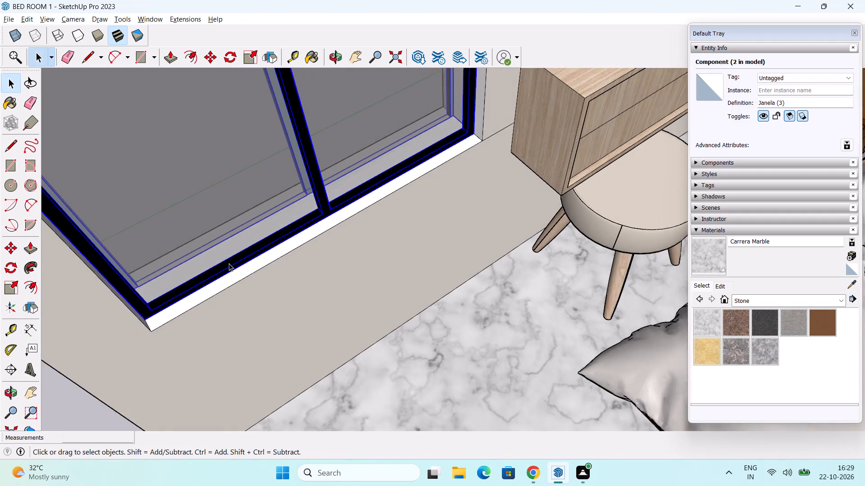
# Scale the height of the window beside the dressing mirror to about 1.02 so its top meets the opening's upper edge.
pyautogui.scroll(-1, 229, 263)
pyautogui.click(296, 224)
pyautogui.moveTo(367, 173); pyautogui.dragTo(362, 320, button='middle')
pyautogui.click(5, 288)
pyautogui.moveTo(240, 319); pyautogui.dragTo(195, 202, button='middle')
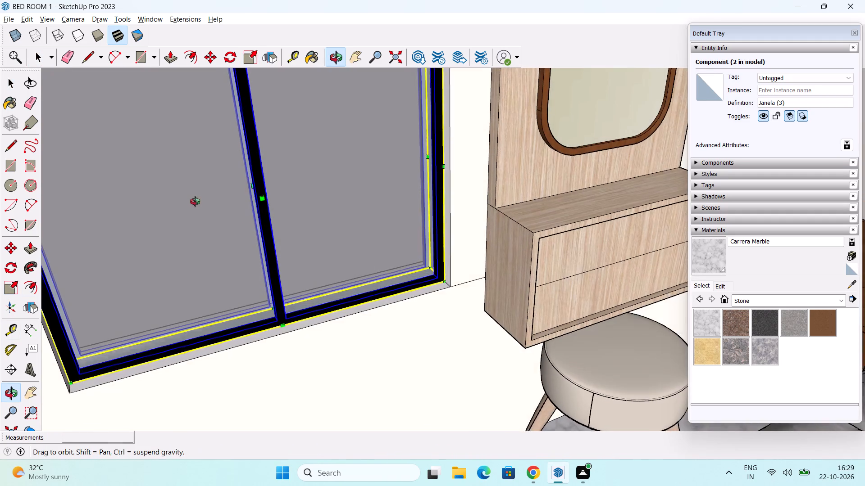
pyautogui.moveTo(195, 202); pyautogui.dragTo(197, 203, button='middle')
pyautogui.scroll(-3, 289, 195)
pyautogui.keyDown('shift'); pyautogui.moveTo(294, 188); pyautogui.dragTo(314, 269, button='middle'); pyautogui.keyUp('shift')
pyautogui.moveTo(313, 266); pyautogui.dragTo(255, 156, button='middle')
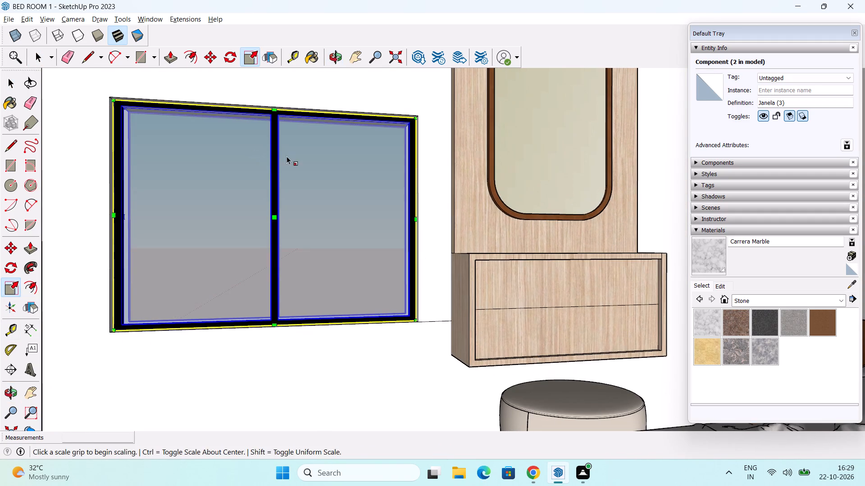
pyautogui.moveTo(288, 158); pyautogui.dragTo(301, 174, button='middle')
pyautogui.scroll(4, 267, 129)
pyautogui.moveTo(257, 123); pyautogui.dragTo(307, 151, button='middle')
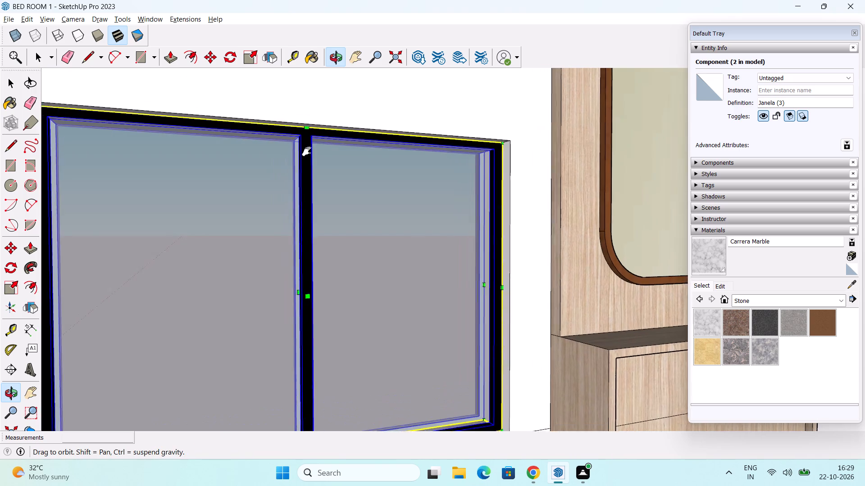
pyautogui.moveTo(307, 151); pyautogui.dragTo(307, 160, button='middle')
pyautogui.moveTo(317, 190); pyautogui.dragTo(323, 147, button='middle')
pyautogui.moveTo(323, 136); pyautogui.dragTo(391, 149, button='middle')
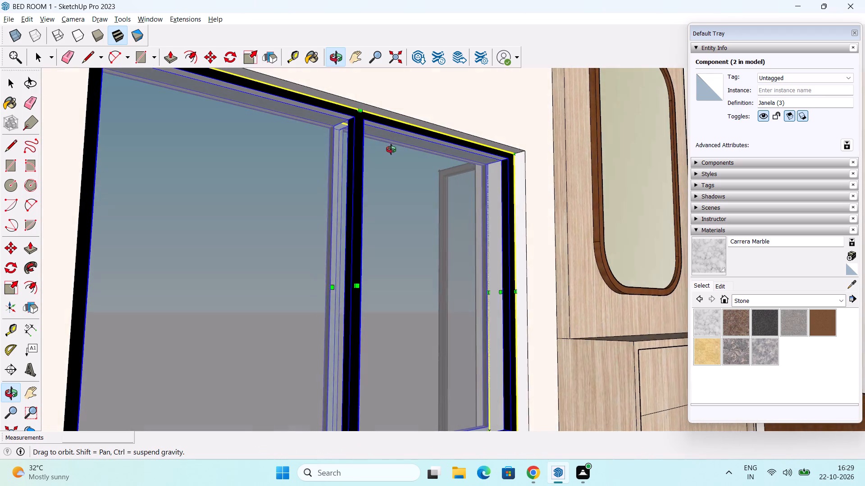
pyautogui.moveTo(391, 149); pyautogui.dragTo(403, 159, button='middle')
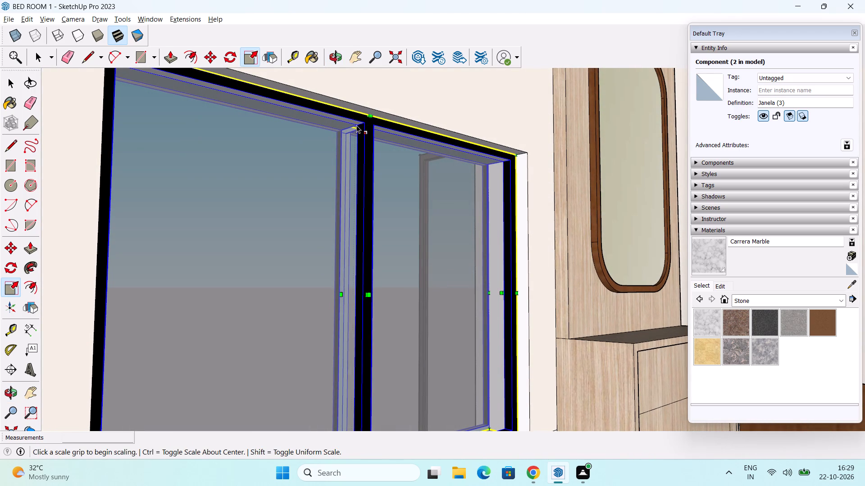
pyautogui.moveTo(357, 123); pyautogui.dragTo(357, 128)
pyautogui.moveTo(365, 133); pyautogui.dragTo(328, 164, button='middle')
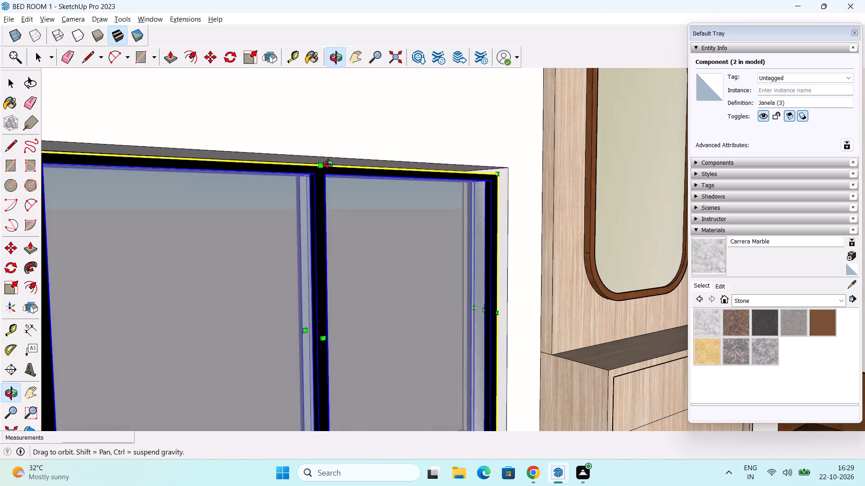
pyautogui.moveTo(328, 164); pyautogui.dragTo(288, 185, button='middle')
pyautogui.scroll(6, 242, 193)
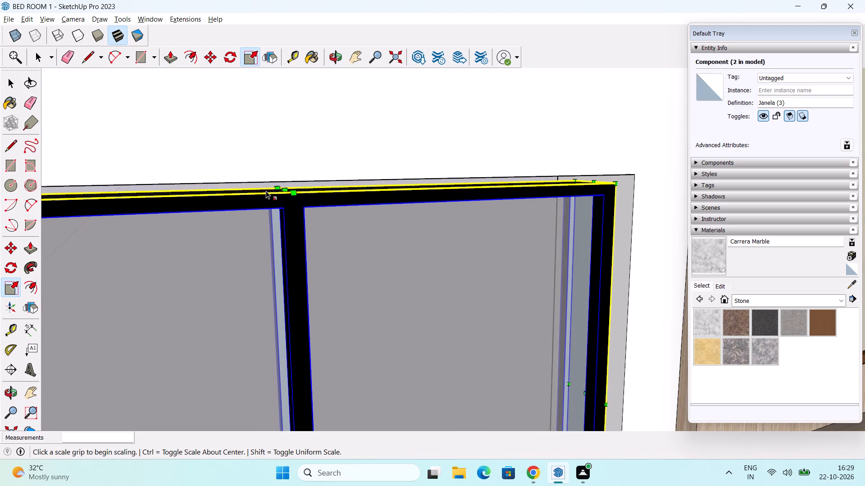
pyautogui.moveTo(285, 192); pyautogui.dragTo(287, 184)
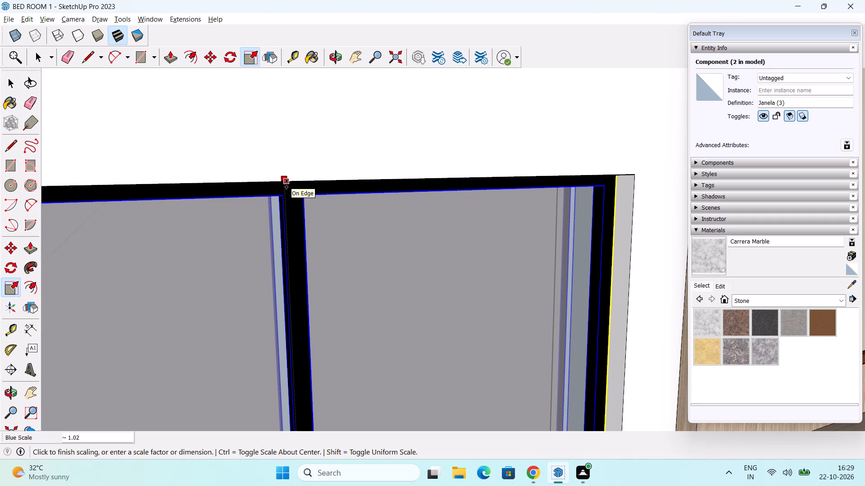
pyautogui.moveTo(287, 184); pyautogui.dragTo(287, 184)
# Scale the depth of the window beside the dressing mirror to about 0.94 from its exterior face.
pyautogui.moveTo(282, 207); pyautogui.dragTo(264, 157, button='middle')
pyautogui.scroll(-6, 277, 164)
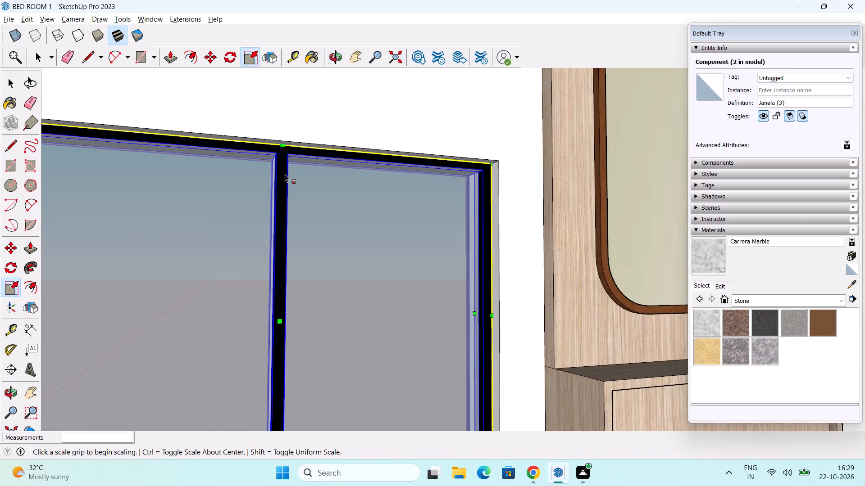
pyautogui.scroll(-3, 285, 174)
pyautogui.moveTo(263, 281); pyautogui.dragTo(523, 338, button='middle')
pyautogui.moveTo(425, 331); pyautogui.dragTo(538, 316, button='middle')
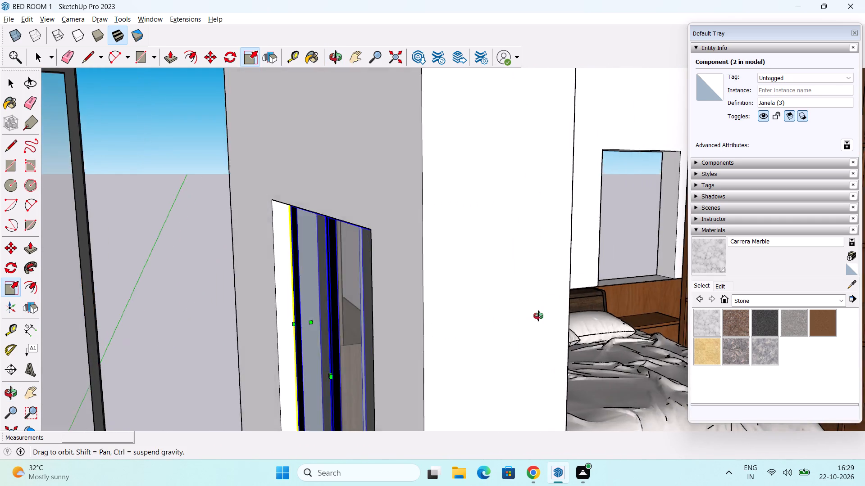
pyautogui.moveTo(538, 316); pyautogui.dragTo(580, 325, button='middle')
pyautogui.scroll(-2, 360, 336)
pyautogui.keyDown('shift'); pyautogui.moveTo(360, 336); pyautogui.dragTo(378, 270, button='middle'); pyautogui.keyUp('shift')
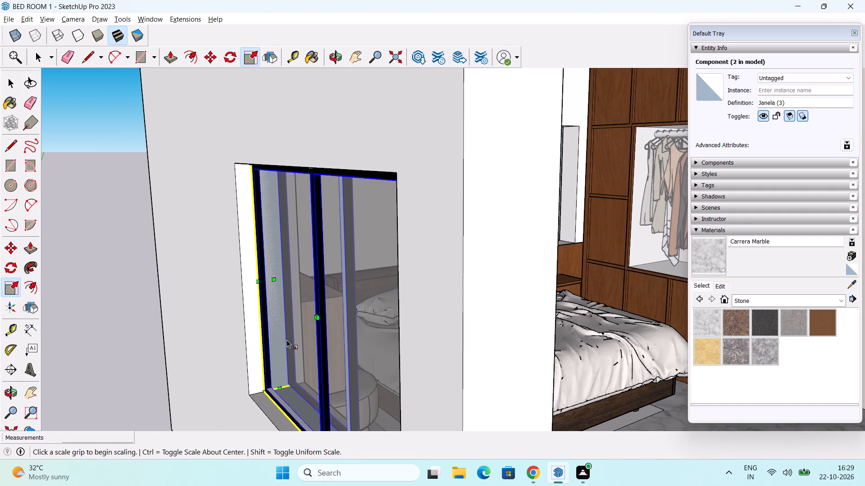
pyautogui.moveTo(314, 318); pyautogui.dragTo(320, 316)
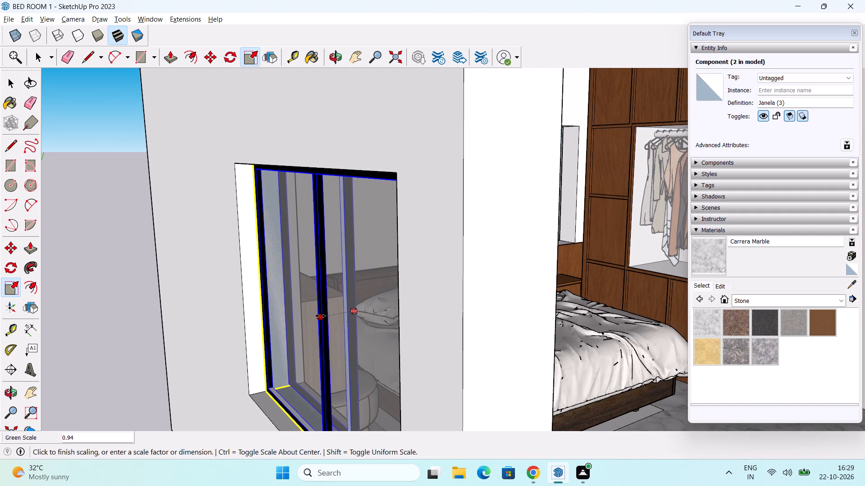
pyautogui.moveTo(320, 316); pyautogui.dragTo(321, 316)
# Reduce the same window's depth to about 0.62 from its room-side face and deselect it.
pyautogui.scroll(-2, 321, 316)
pyautogui.moveTo(325, 316); pyautogui.dragTo(320, 312, button='middle')
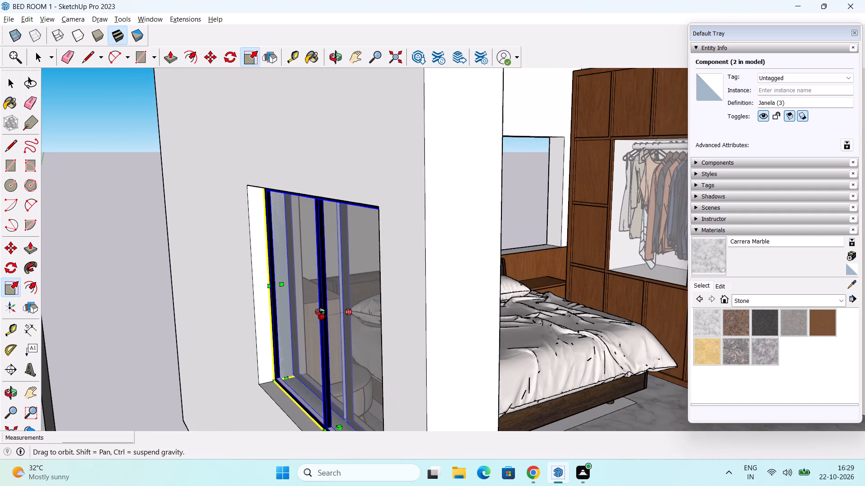
pyautogui.moveTo(320, 312); pyautogui.dragTo(122, 328, button='middle')
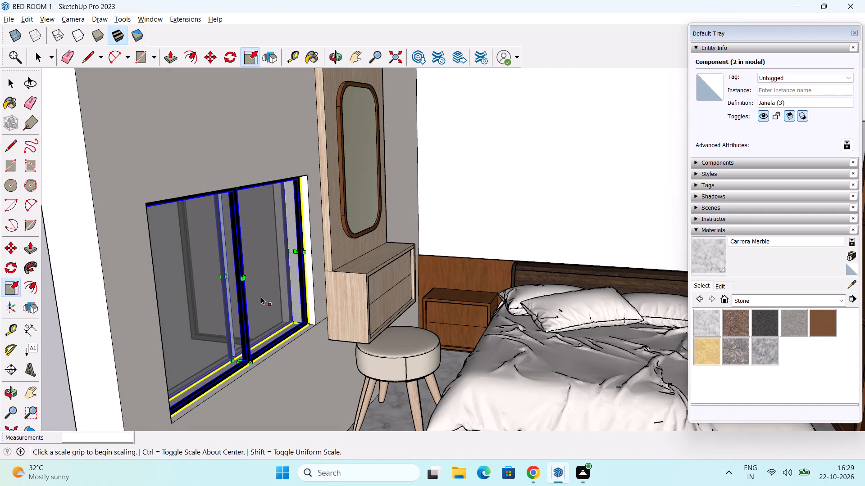
pyautogui.moveTo(241, 279); pyautogui.dragTo(238, 276)
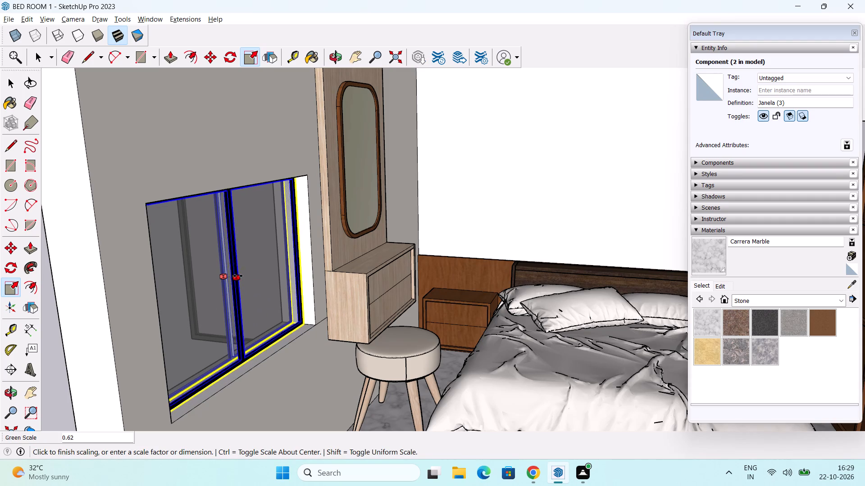
pyautogui.moveTo(238, 276); pyautogui.dragTo(238, 275)
pyautogui.scroll(-6, 207, 289)
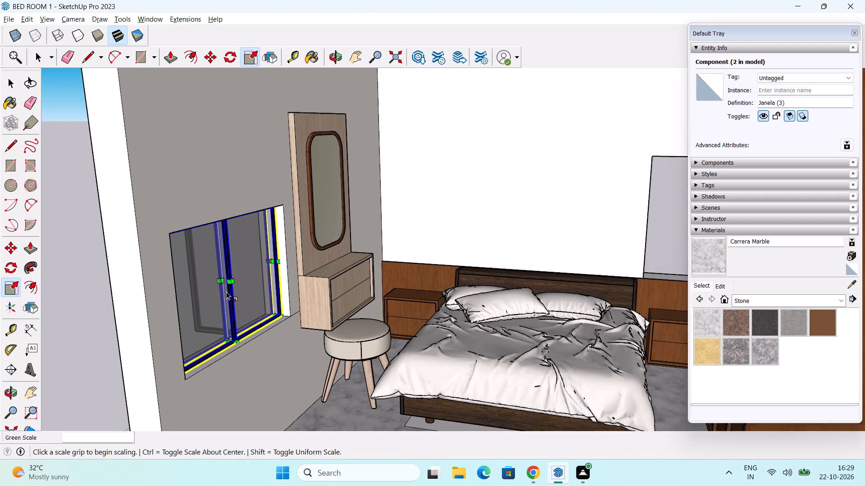
pyautogui.press('space')
pyautogui.click(91, 296)
# Examine the fitted window and the rest of the bedroom, including the opening beside the wardrobe, from inside, outside and above.
pyautogui.moveTo(240, 312); pyautogui.dragTo(292, 424, button='middle')
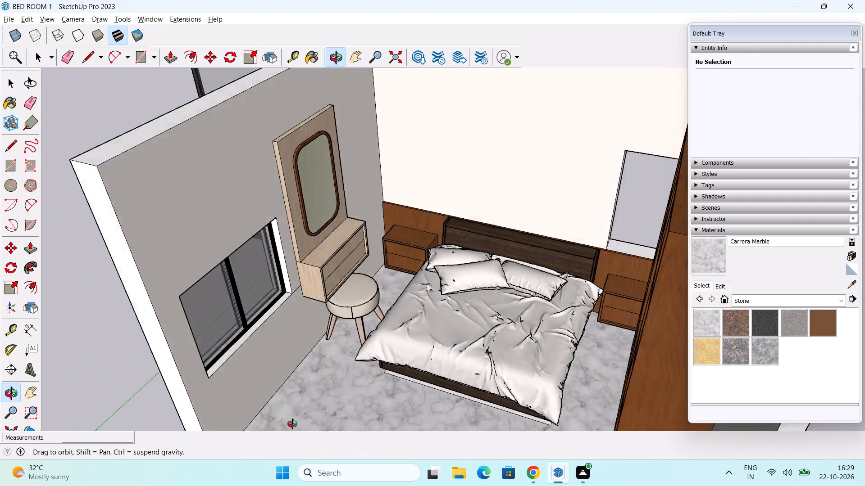
pyautogui.moveTo(292, 424); pyautogui.dragTo(321, 396, button='middle')
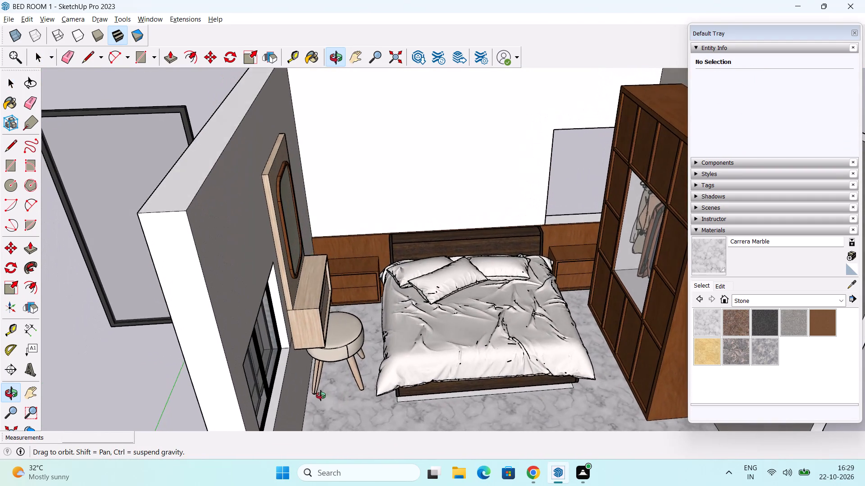
pyautogui.moveTo(321, 396); pyautogui.dragTo(165, 272, button='middle')
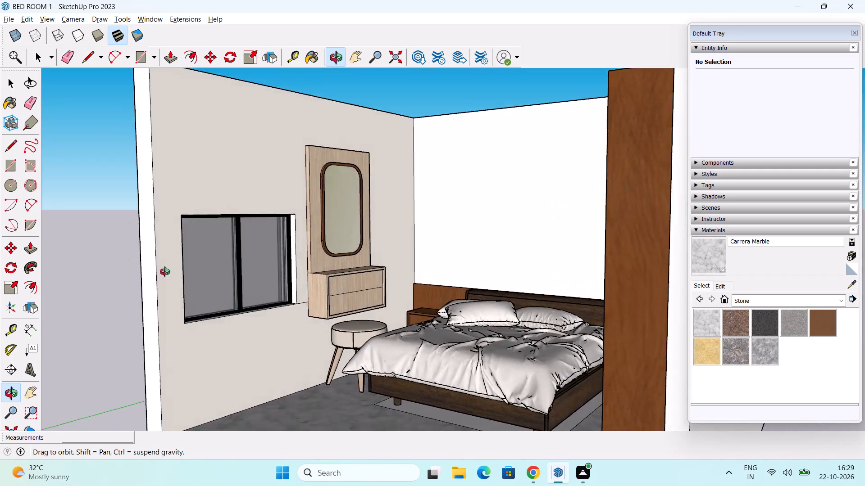
pyautogui.moveTo(165, 272); pyautogui.dragTo(447, 193, button='middle')
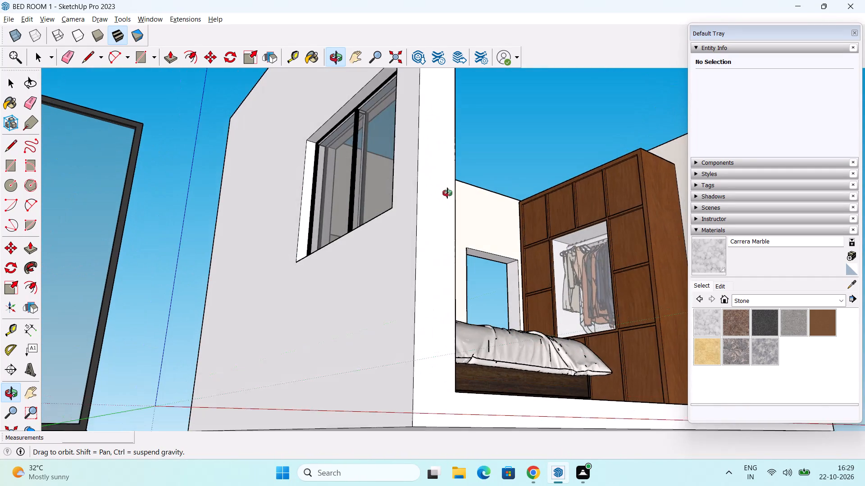
pyautogui.moveTo(447, 193); pyautogui.dragTo(306, 326, button='middle')
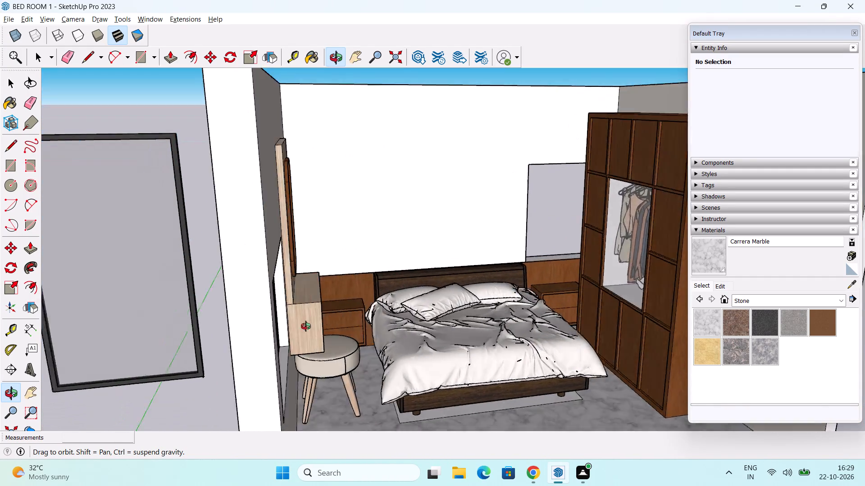
pyautogui.moveTo(306, 326); pyautogui.dragTo(202, 321, button='middle')
pyautogui.scroll(-10, 252, 302)
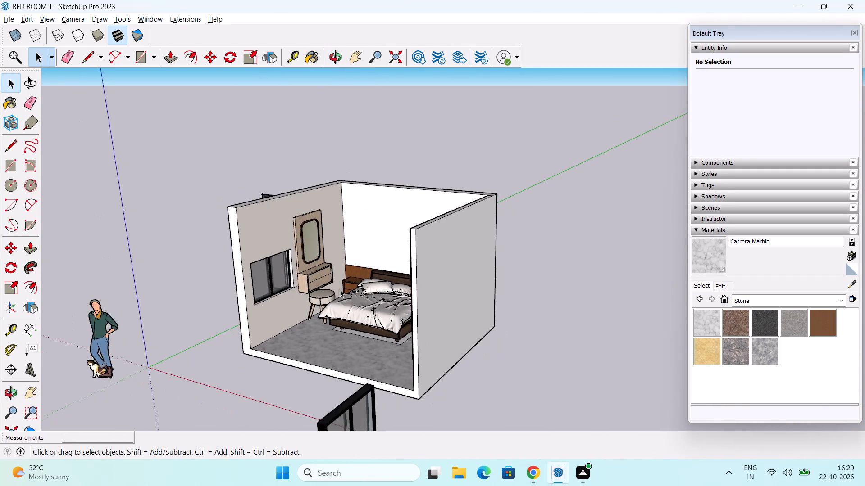
pyautogui.moveTo(348, 287); pyautogui.dragTo(608, 343, button='middle')
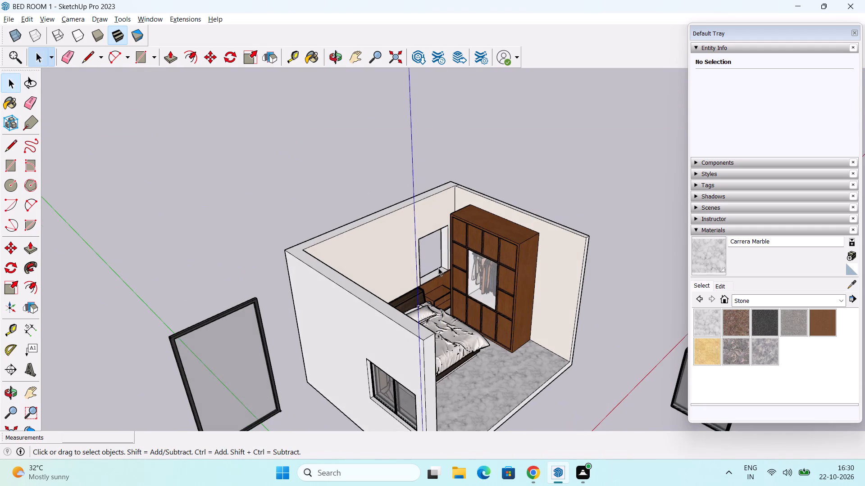
pyautogui.scroll(5, 438, 268)
pyautogui.scroll(-3, 464, 297)
pyautogui.moveTo(496, 368); pyautogui.dragTo(313, 320, button='middle')
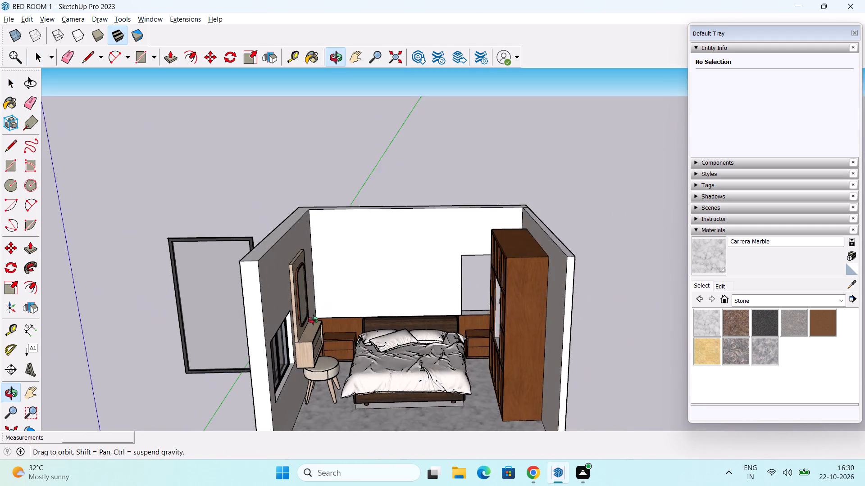
pyautogui.moveTo(313, 320); pyautogui.dragTo(306, 327, button='middle')
pyautogui.scroll(-2, 306, 323)
pyautogui.moveTo(313, 337); pyautogui.dragTo(313, 296, button='middle')
pyautogui.moveTo(313, 315); pyautogui.dragTo(182, 319, button='middle')
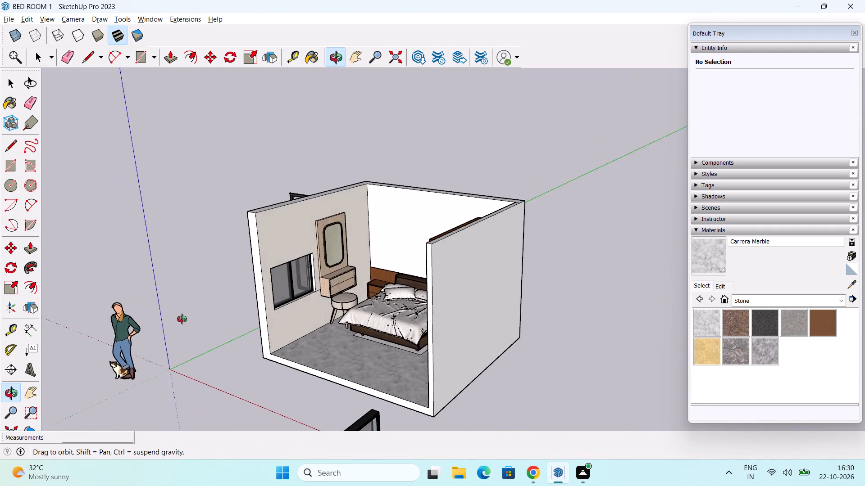
pyautogui.moveTo(182, 319); pyautogui.dragTo(302, 391, button='middle')
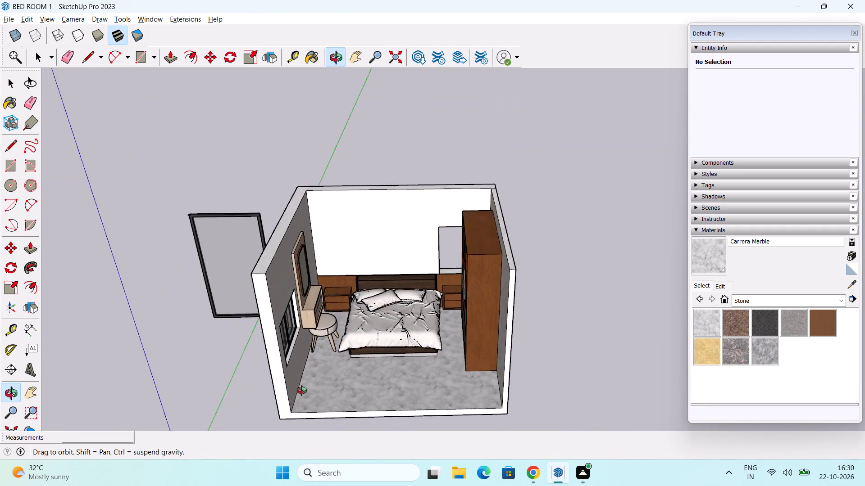
pyautogui.moveTo(302, 391); pyautogui.dragTo(351, 335, button='middle')
pyautogui.scroll(-3, 345, 327)
pyautogui.moveTo(352, 330); pyautogui.dragTo(348, 309, button='middle')
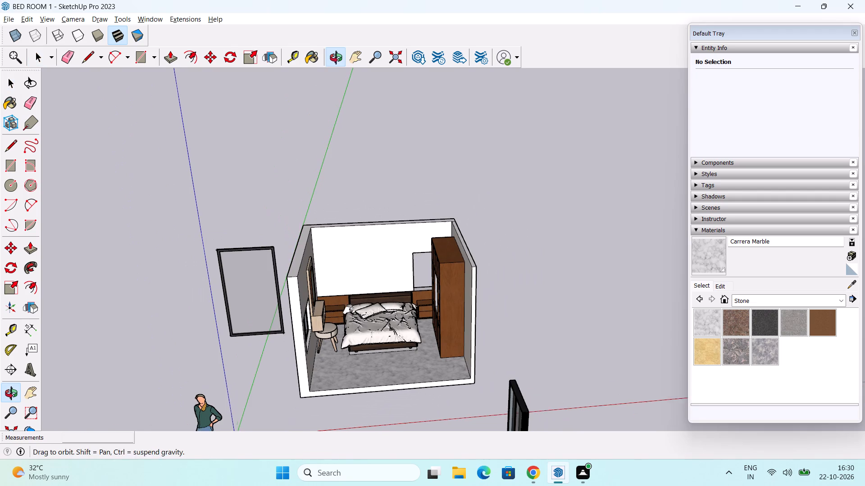
pyautogui.moveTo(348, 309); pyautogui.dragTo(346, 301, button='middle')
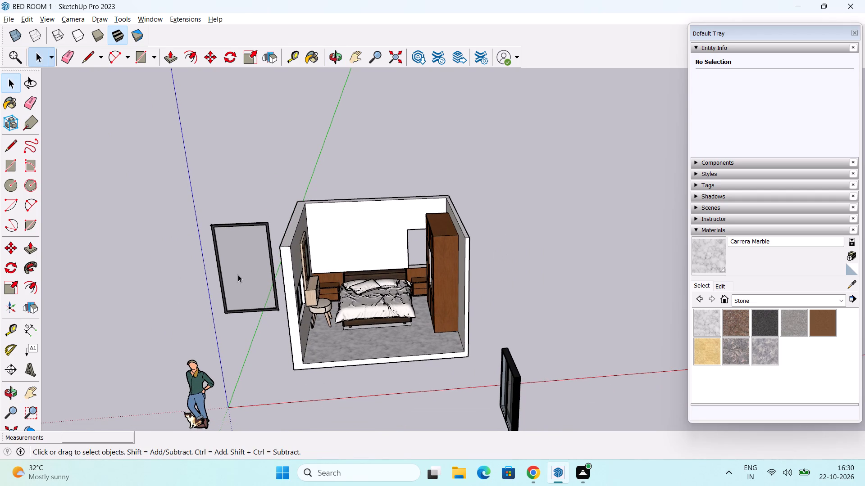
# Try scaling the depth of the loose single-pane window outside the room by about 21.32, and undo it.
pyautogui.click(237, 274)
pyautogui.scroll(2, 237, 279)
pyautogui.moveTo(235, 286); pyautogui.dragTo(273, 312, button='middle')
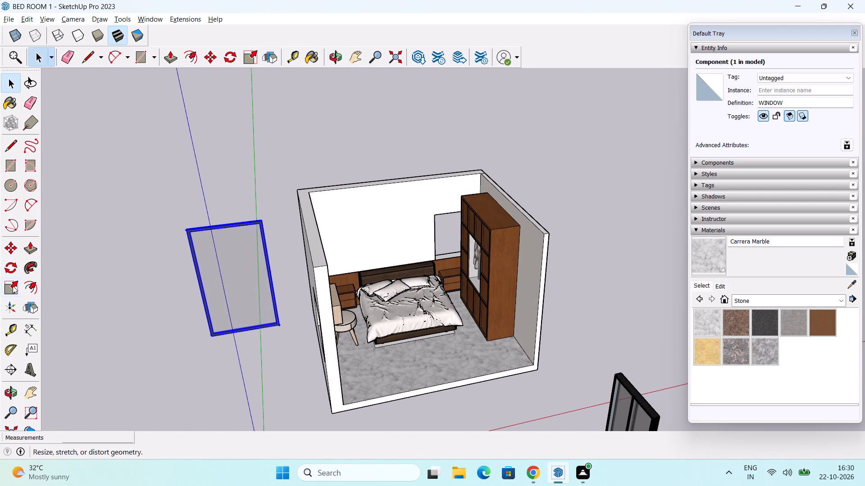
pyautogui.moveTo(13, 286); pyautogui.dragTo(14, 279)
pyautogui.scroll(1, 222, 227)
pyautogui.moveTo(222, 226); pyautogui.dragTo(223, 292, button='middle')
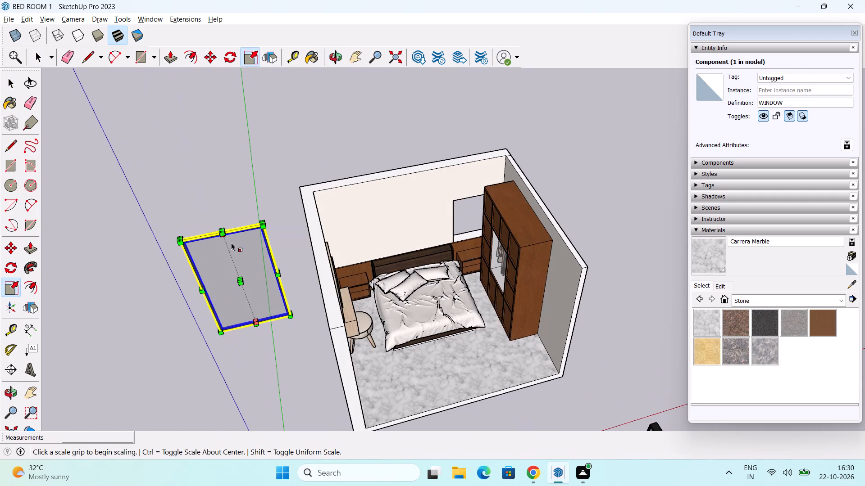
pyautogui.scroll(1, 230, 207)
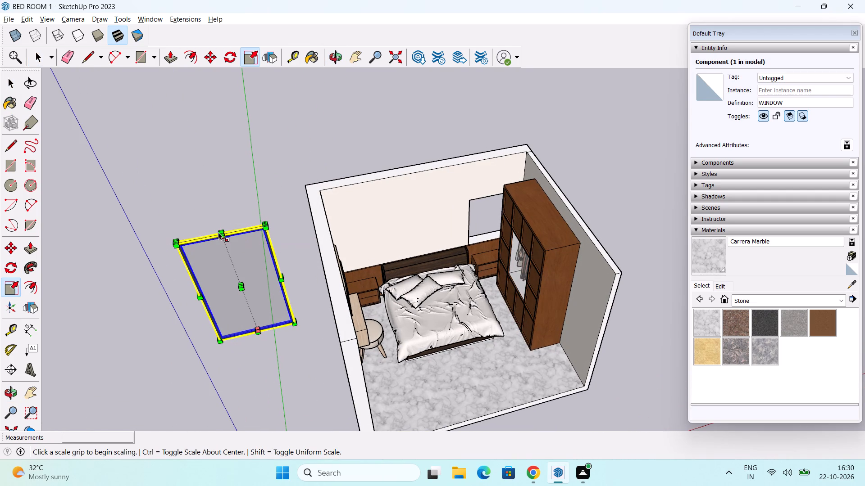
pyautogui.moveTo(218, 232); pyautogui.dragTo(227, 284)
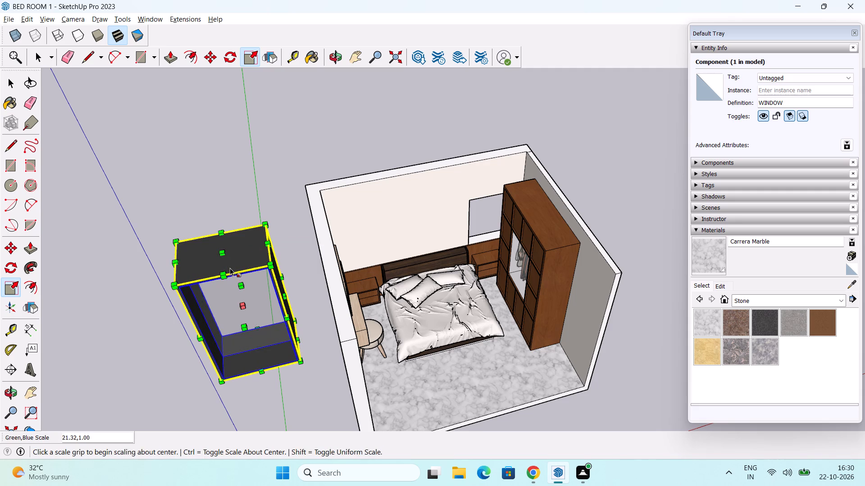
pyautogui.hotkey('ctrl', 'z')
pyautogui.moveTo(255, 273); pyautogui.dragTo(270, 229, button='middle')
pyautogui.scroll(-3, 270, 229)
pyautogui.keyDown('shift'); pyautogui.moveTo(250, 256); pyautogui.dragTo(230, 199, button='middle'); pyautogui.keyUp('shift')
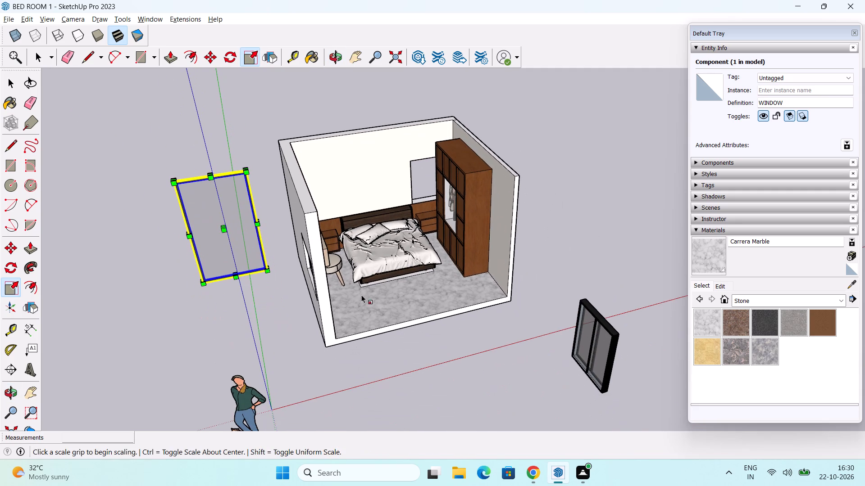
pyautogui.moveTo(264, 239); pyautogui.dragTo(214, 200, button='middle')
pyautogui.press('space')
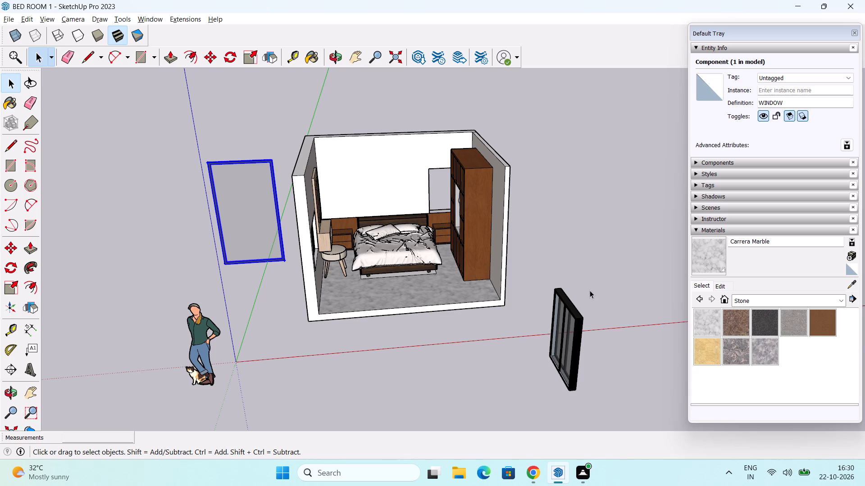
# Rotate the loose two-pane black-framed window outside the room 90° about its lower corner, keeping it upright.
pyautogui.click(575, 311)
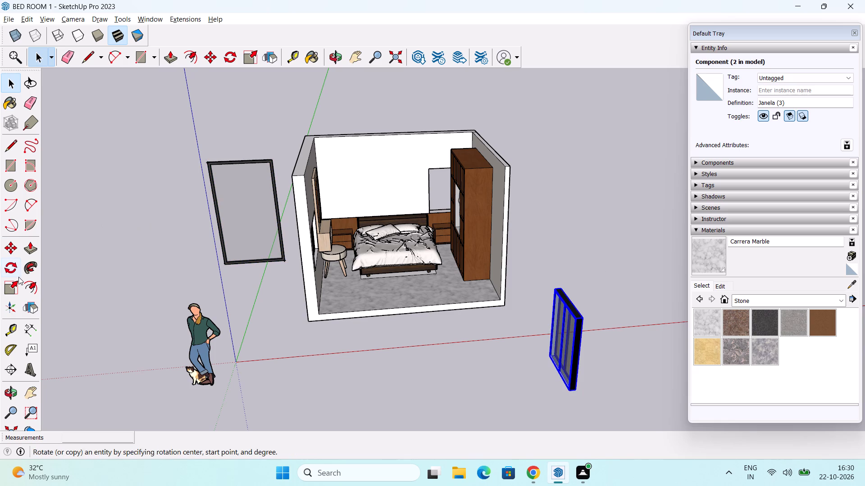
pyautogui.moveTo(14, 267); pyautogui.dragTo(31, 246)
pyautogui.moveTo(11, 266); pyautogui.dragTo(18, 256)
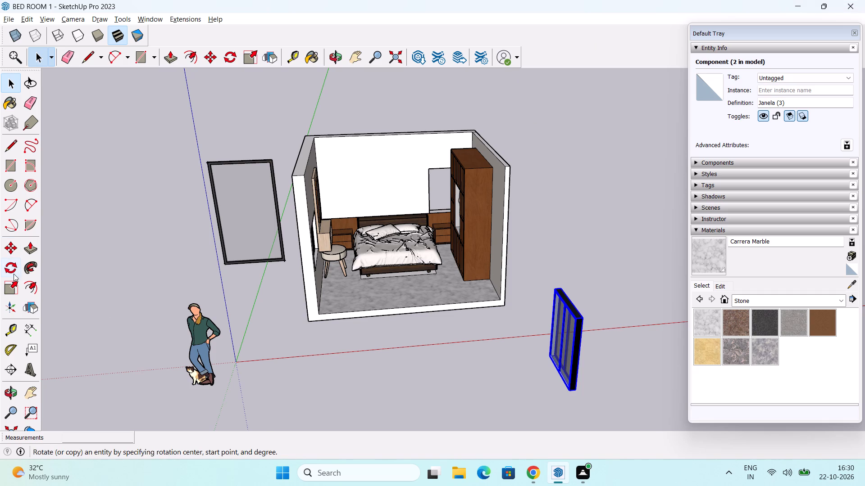
pyautogui.click(7, 270)
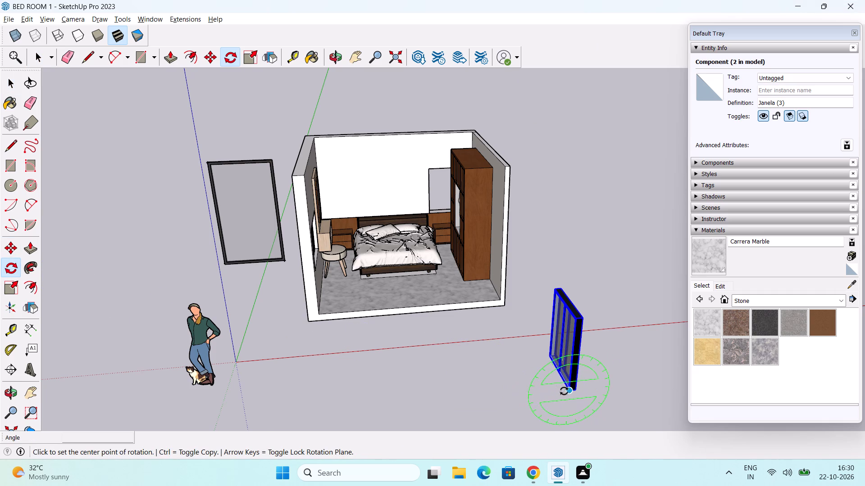
pyautogui.click(562, 387)
pyautogui.click(515, 383)
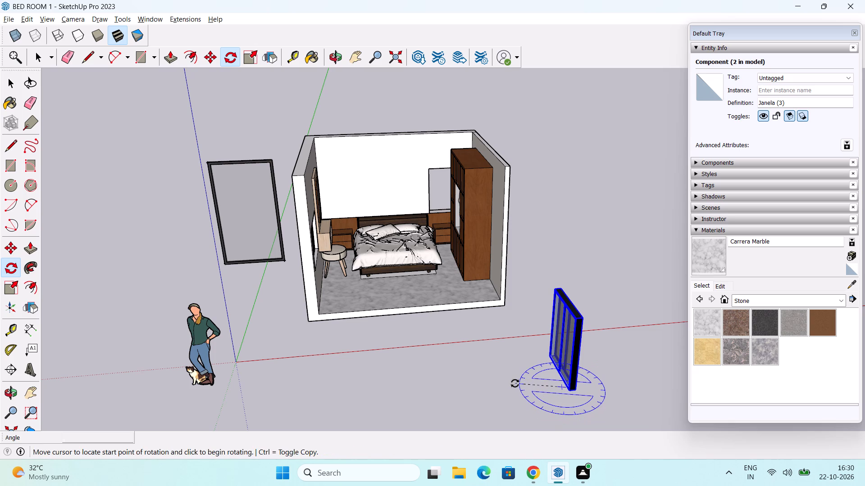
pyautogui.write('90')
pyautogui.press('Return')
pyautogui.press('space')
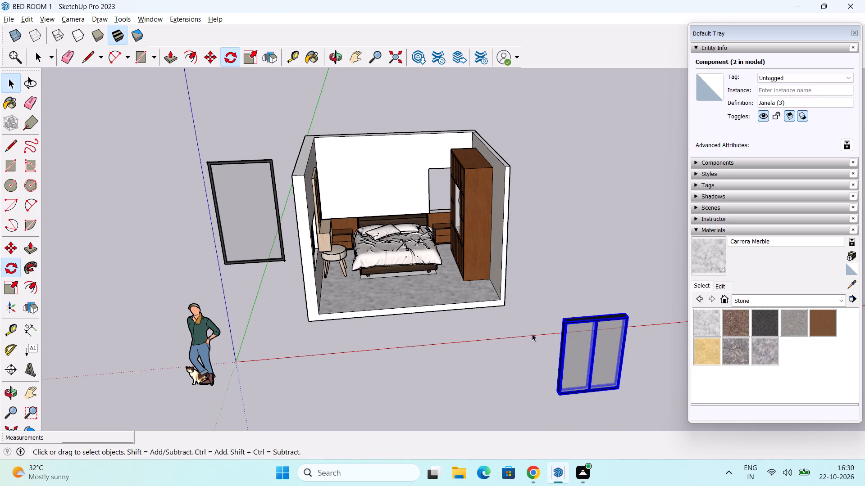
# Scale down the height of the rotated two-pane window from its top edge.
pyautogui.moveTo(501, 282); pyautogui.dragTo(402, 258, button='middle')
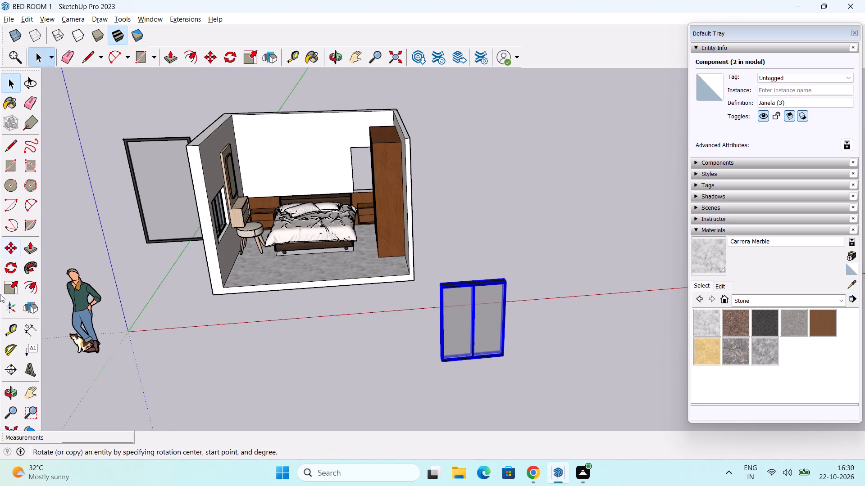
pyautogui.click(11, 286)
pyautogui.moveTo(414, 312); pyautogui.dragTo(418, 370, button='middle')
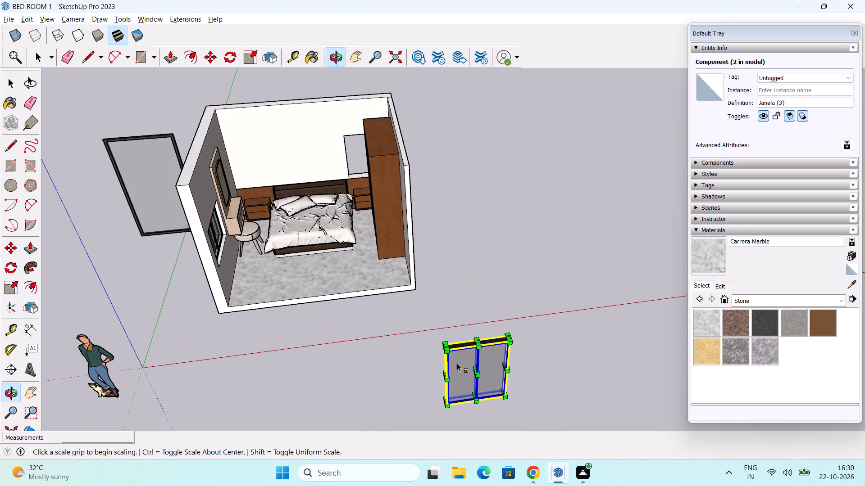
pyautogui.moveTo(458, 362); pyautogui.dragTo(459, 295, button='middle')
pyautogui.scroll(2, 484, 298)
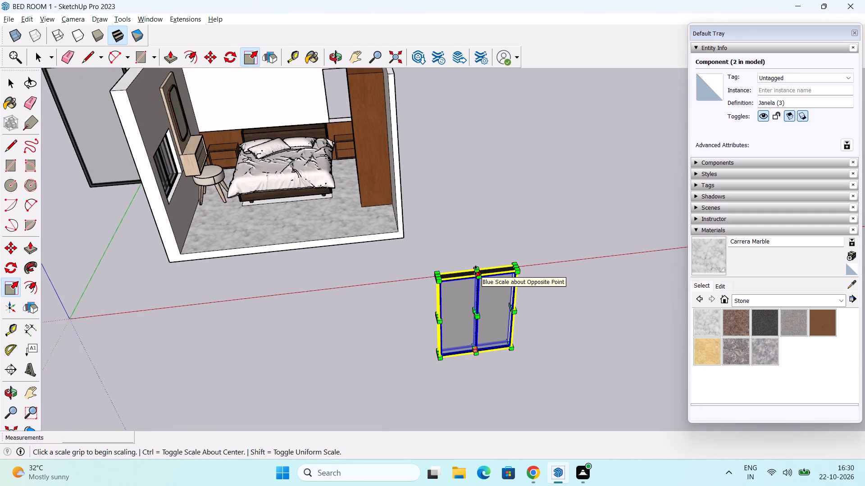
pyautogui.scroll(2, 482, 279)
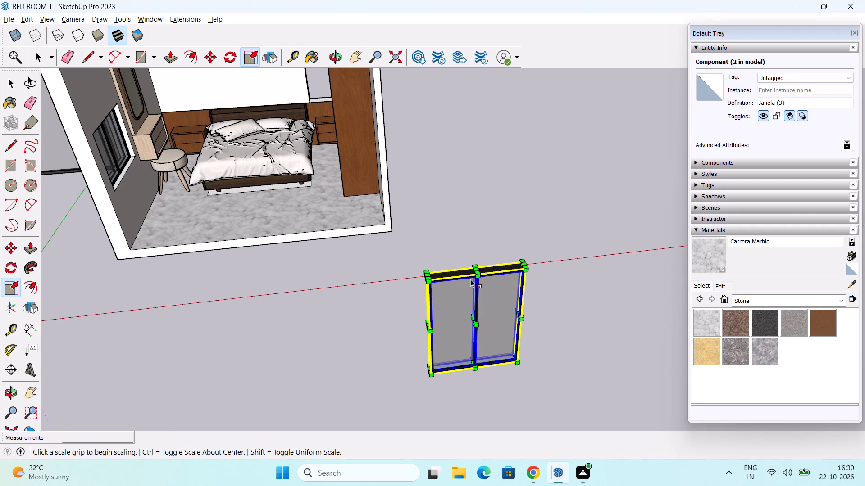
pyautogui.moveTo(477, 269); pyautogui.dragTo(475, 322)
# Scale down the width of the same two-pane window from one side.
pyautogui.scroll(2, 507, 342)
pyautogui.moveTo(519, 333); pyautogui.dragTo(501, 334)
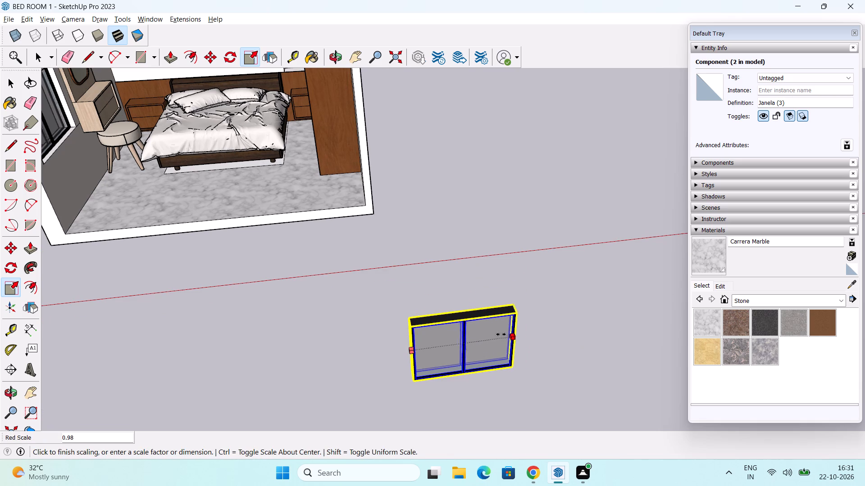
pyautogui.moveTo(501, 334); pyautogui.dragTo(475, 339)
pyautogui.moveTo(455, 319); pyautogui.dragTo(429, 369, button='middle')
pyautogui.scroll(-4, 436, 356)
pyautogui.moveTo(441, 356); pyautogui.dragTo(446, 322, button='middle')
pyautogui.press('space')
# Move the resized window by its lower corner into the wall opening beside the wardrobe, placing it at the sill.
pyautogui.scroll(3, 434, 374)
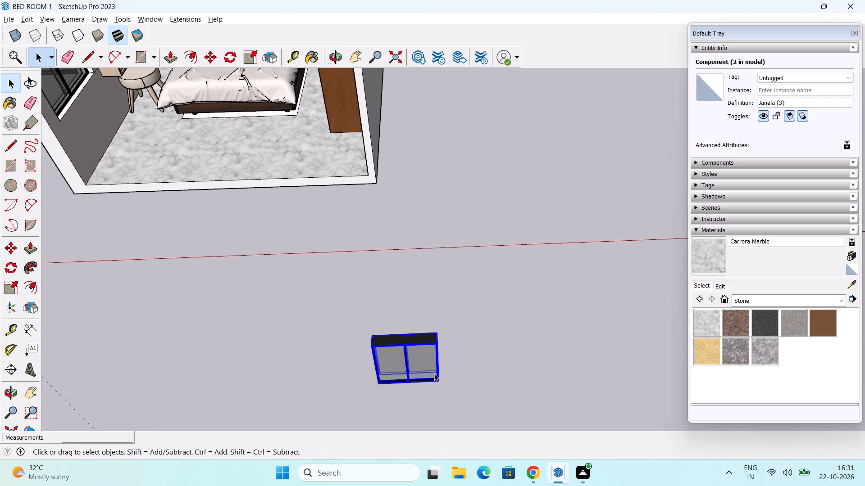
pyautogui.scroll(2, 434, 373)
pyautogui.click(421, 352)
pyautogui.moveTo(451, 382); pyautogui.dragTo(405, 421, button='middle')
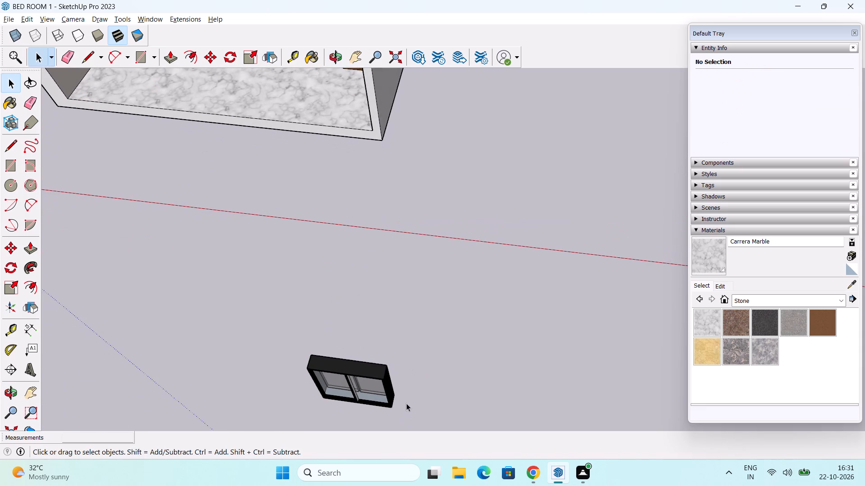
pyautogui.press('m')
pyautogui.scroll(5, 395, 408)
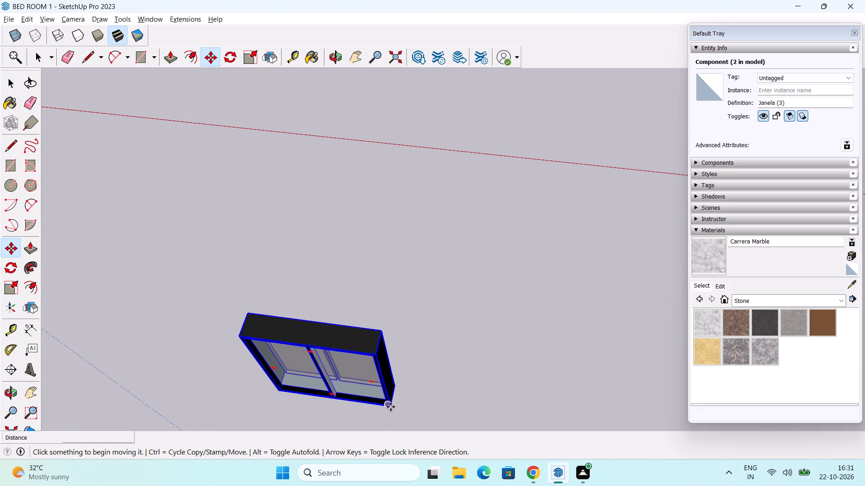
pyautogui.moveTo(391, 407); pyautogui.dragTo(391, 400)
pyautogui.scroll(-3, 339, 198)
pyautogui.moveTo(334, 170); pyautogui.dragTo(521, 354, button='middle')
pyautogui.scroll(-4, 466, 262)
pyautogui.keyDown('shift'); pyautogui.moveTo(435, 171); pyautogui.dragTo(465, 259, button='middle'); pyautogui.keyUp('shift')
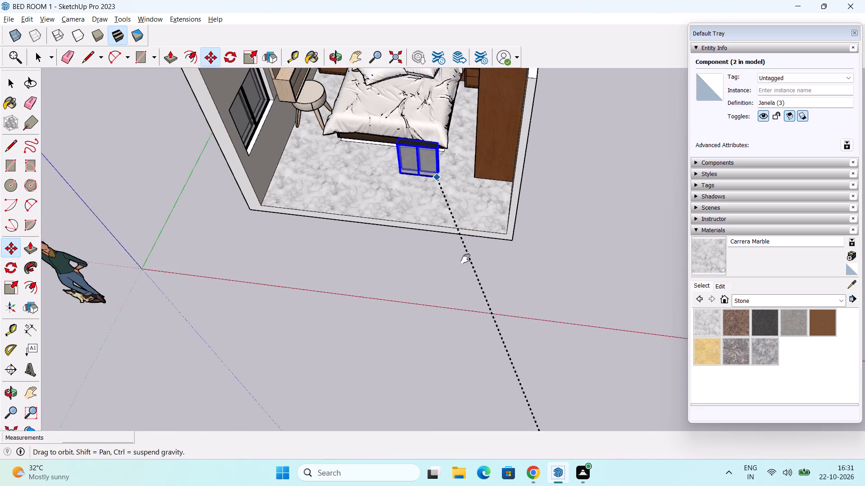
pyautogui.keyDown('shift'); pyautogui.moveTo(465, 259); pyautogui.dragTo(477, 300, button='middle'); pyautogui.keyUp('shift')
pyautogui.moveTo(486, 288); pyautogui.dragTo(580, 267, button='middle')
pyautogui.scroll(11, 481, 151)
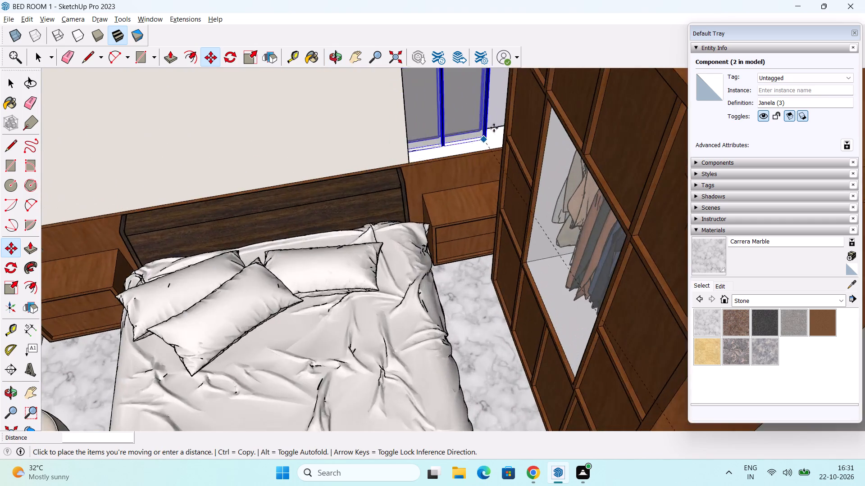
pyautogui.moveTo(496, 126); pyautogui.dragTo(631, 244, button='middle')
pyautogui.moveTo(329, 93); pyautogui.dragTo(445, 256, button='middle')
pyautogui.moveTo(458, 261); pyautogui.dragTo(445, 94, button='middle')
pyautogui.scroll(2, 476, 260)
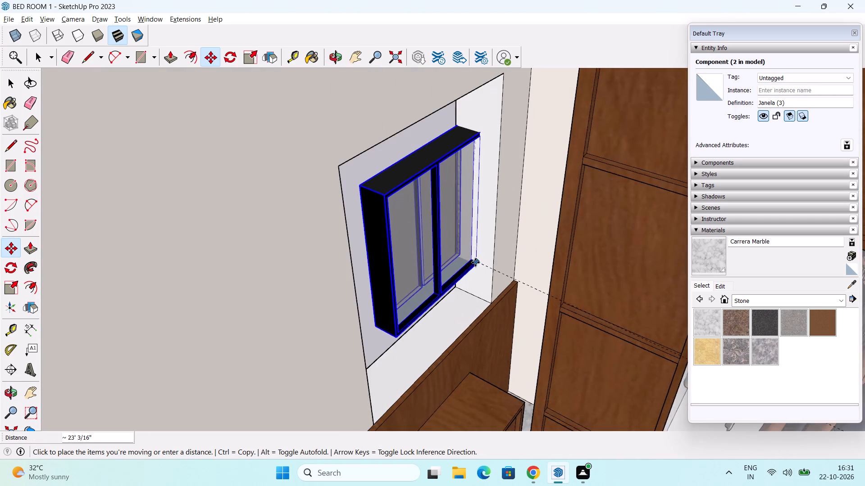
pyautogui.scroll(1, 475, 262)
pyautogui.moveTo(469, 285); pyautogui.dragTo(439, 298, button='middle')
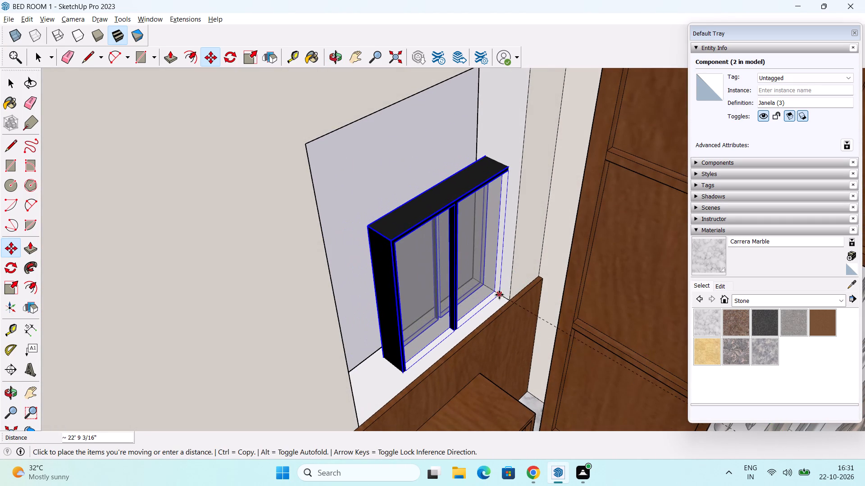
pyautogui.click(491, 294)
# Shift the window about 11/16" by its lower front corner so its bottom frame rests on the opening's sill.
pyautogui.moveTo(493, 296); pyautogui.dragTo(453, 265, button='middle')
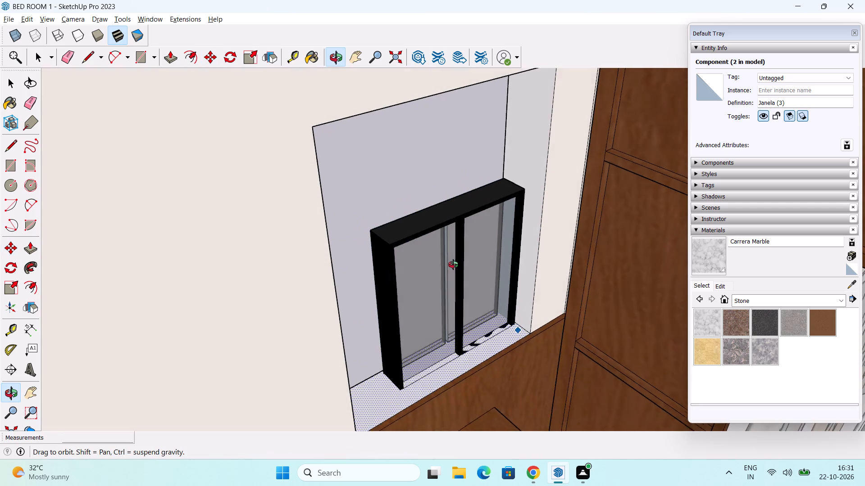
pyautogui.moveTo(453, 265); pyautogui.dragTo(492, 324, button='middle')
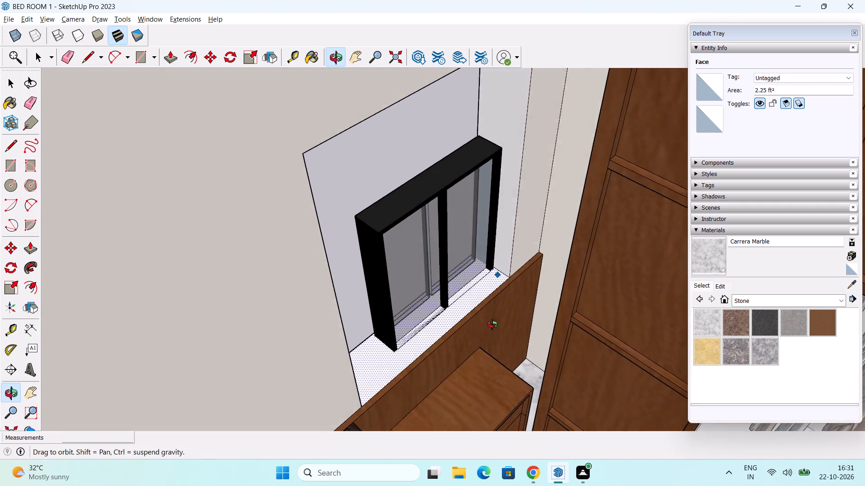
pyautogui.moveTo(492, 324); pyautogui.dragTo(484, 230, button='middle')
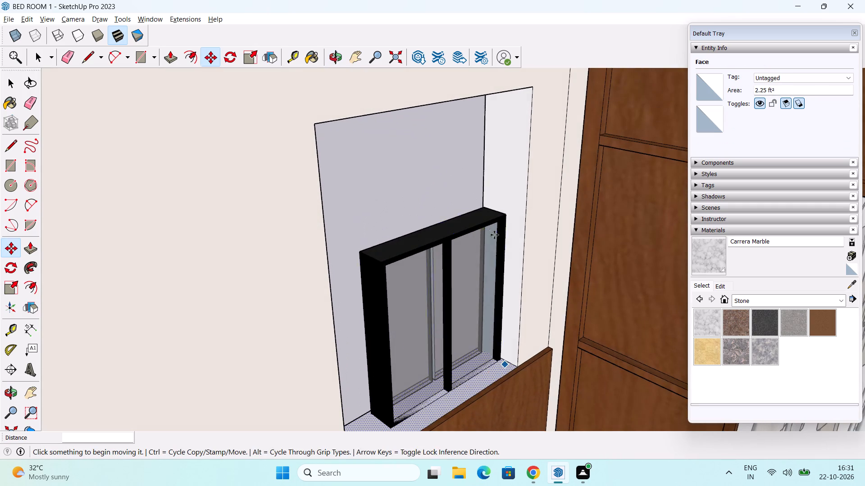
pyautogui.scroll(-1, 509, 273)
pyautogui.moveTo(496, 335); pyautogui.dragTo(475, 270, button='middle')
pyautogui.scroll(2, 493, 284)
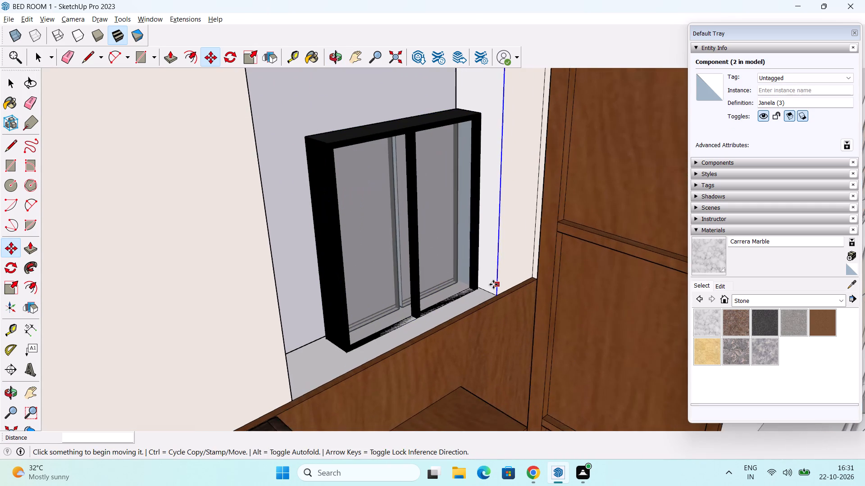
pyautogui.scroll(3, 493, 284)
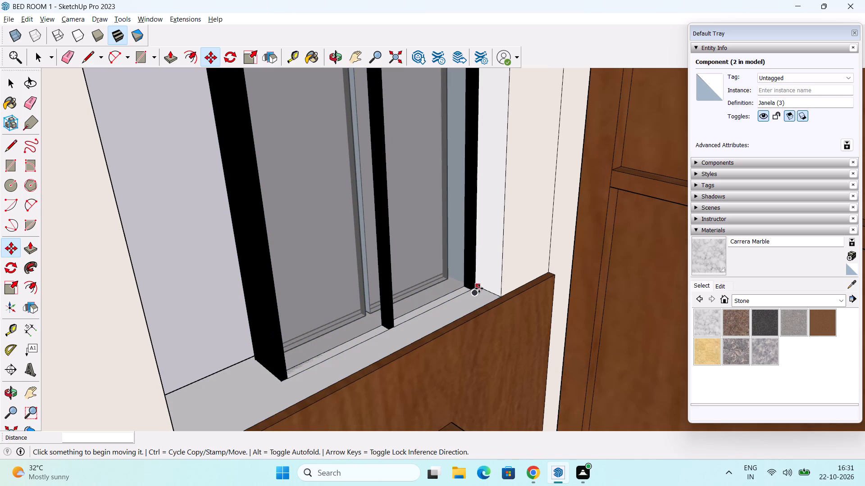
pyautogui.moveTo(478, 288); pyautogui.dragTo(462, 295, button='middle')
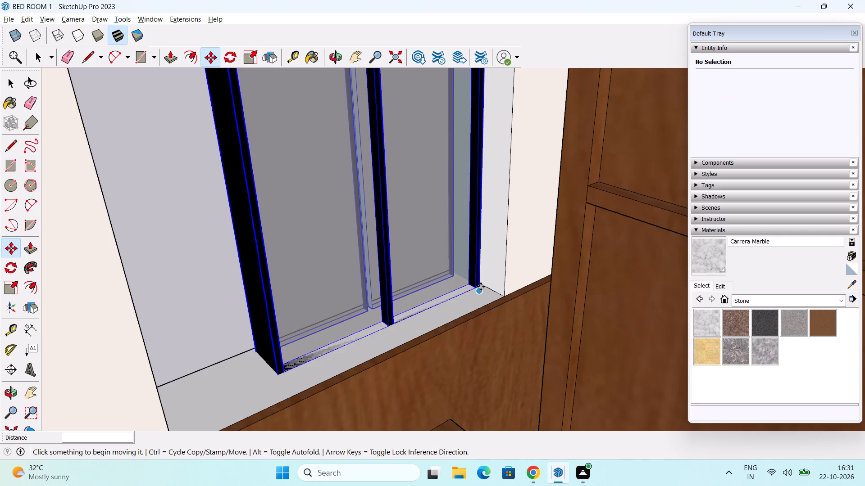
pyautogui.click(481, 287)
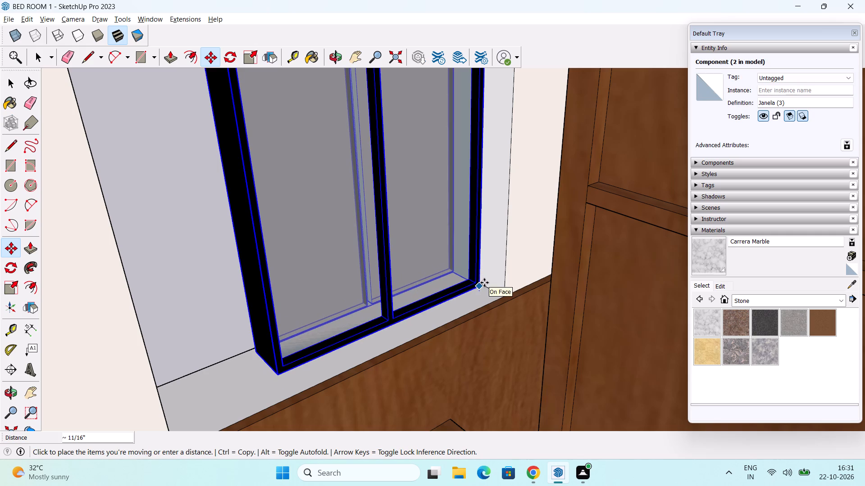
pyautogui.click(484, 283)
# Widen the window from its side away from the wardrobe to reach the opening's far edge.
pyautogui.moveTo(474, 297); pyautogui.dragTo(503, 285, button='middle')
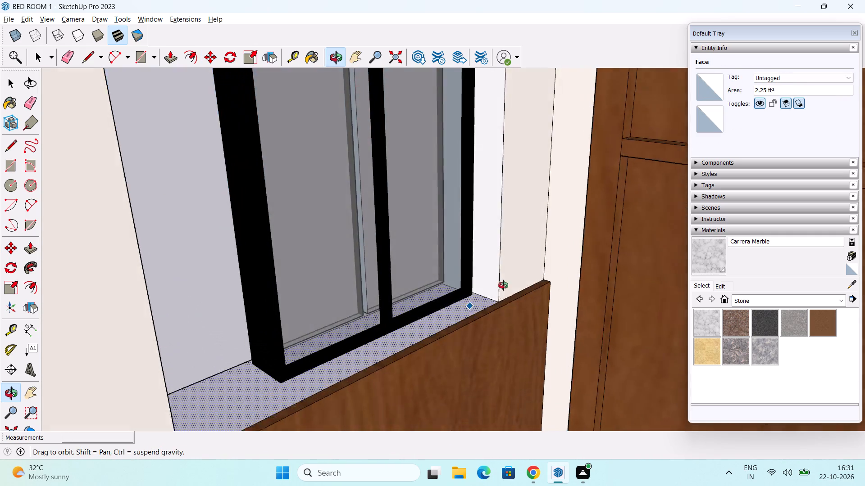
pyautogui.moveTo(503, 285); pyautogui.dragTo(539, 369, button='middle')
pyautogui.scroll(-5, 443, 316)
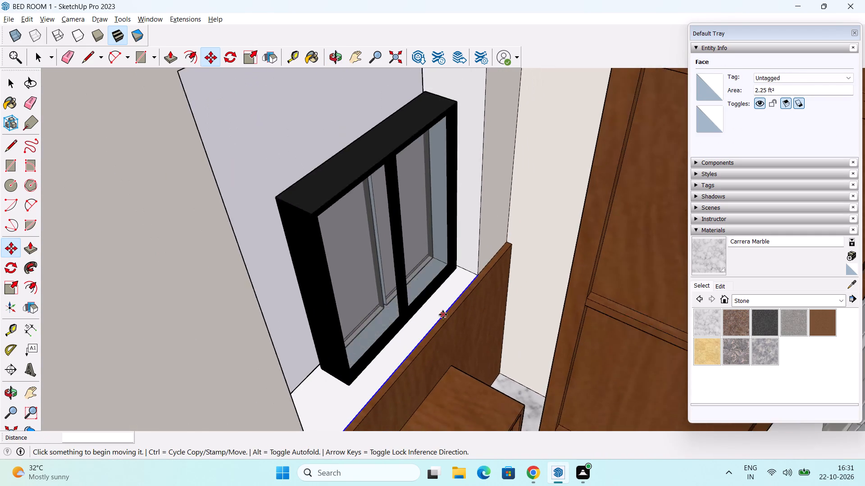
pyautogui.scroll(-1, 443, 315)
pyautogui.moveTo(440, 316); pyautogui.dragTo(345, 297, button='middle')
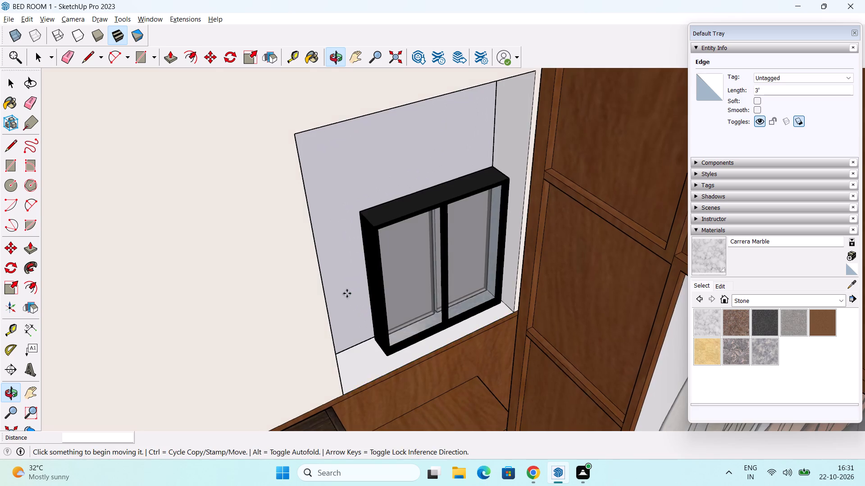
pyautogui.scroll(-6, 355, 291)
pyautogui.moveTo(4, 291); pyautogui.dragTo(25, 287)
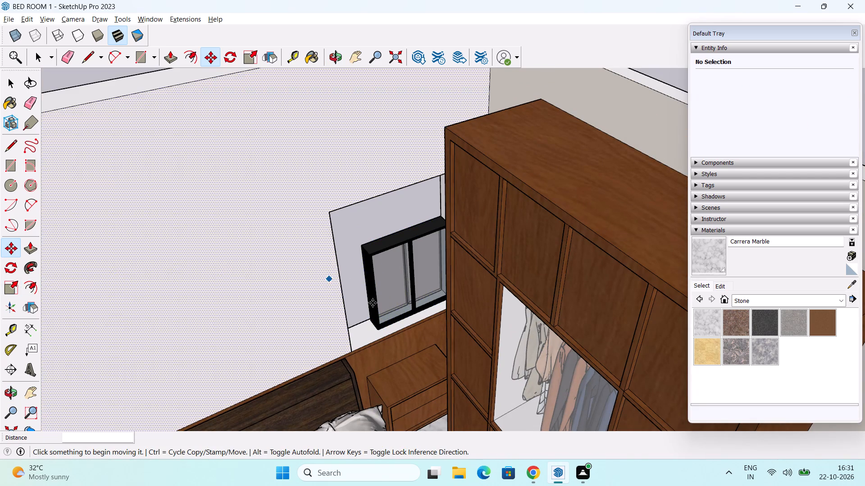
pyautogui.press('space')
pyautogui.click(391, 264)
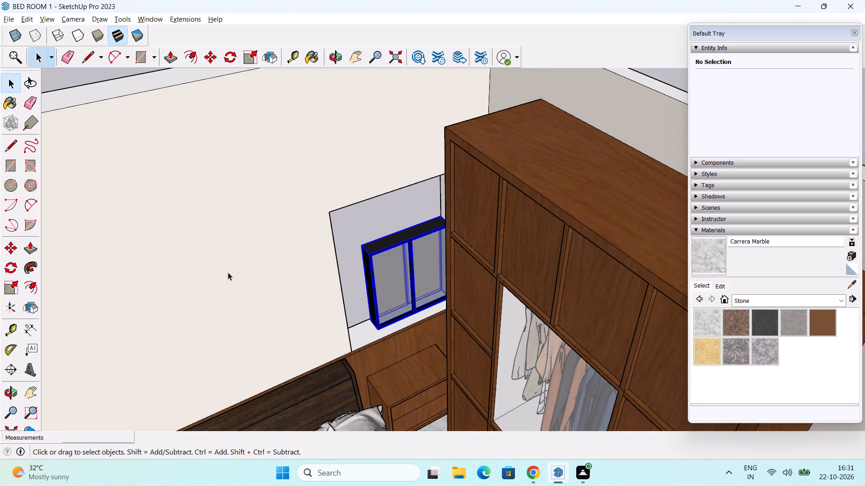
pyautogui.moveTo(13, 291); pyautogui.dragTo(30, 288)
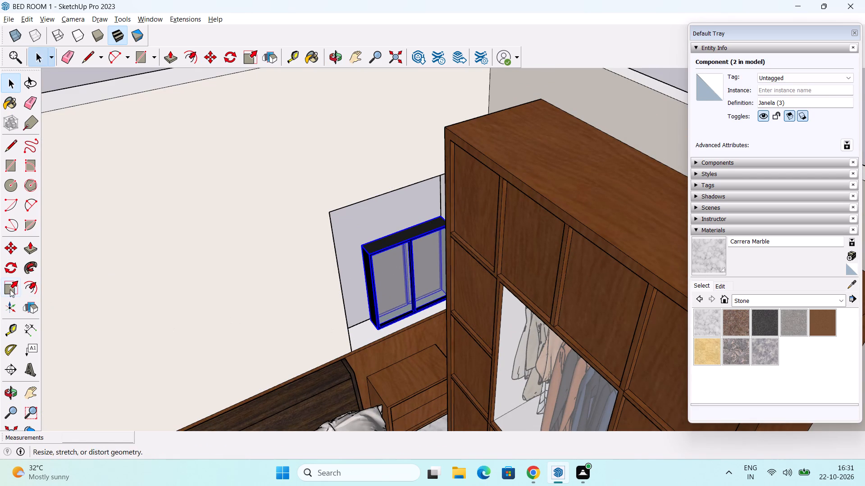
pyautogui.click(10, 289)
pyautogui.scroll(2, 367, 303)
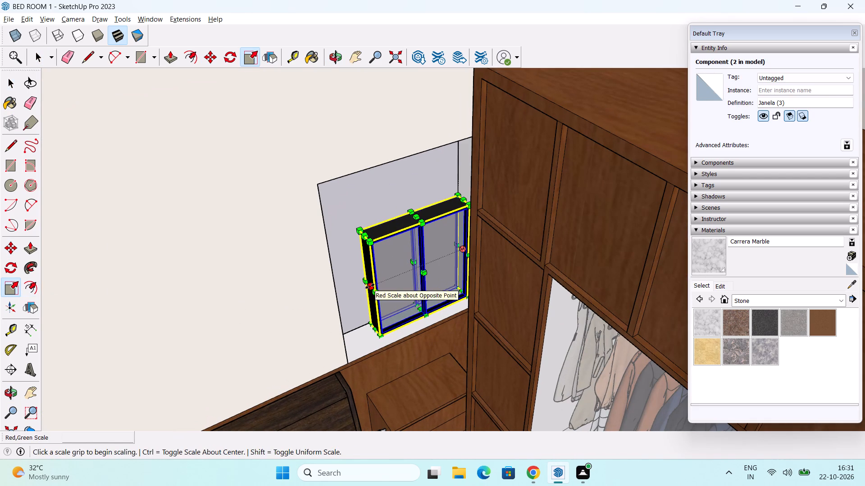
pyautogui.moveTo(370, 286); pyautogui.dragTo(339, 293)
pyautogui.moveTo(445, 340); pyautogui.dragTo(419, 306, button='middle')
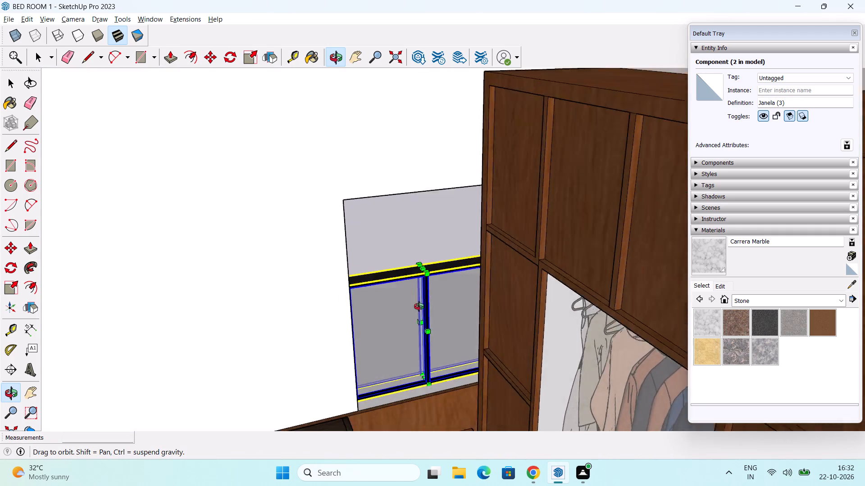
pyautogui.moveTo(419, 306); pyautogui.dragTo(430, 344, button='middle')
pyautogui.keyDown('shift'); pyautogui.moveTo(421, 326); pyautogui.dragTo(441, 393, button='middle'); pyautogui.keyUp('shift')
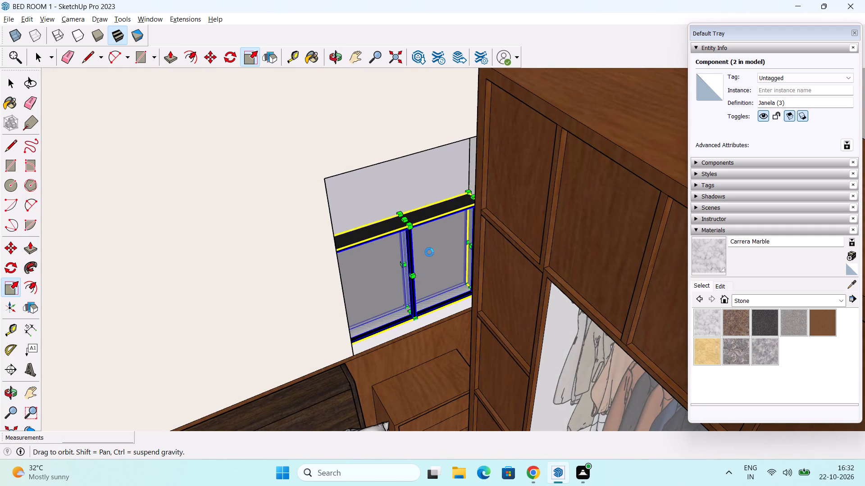
pyautogui.keyDown('shift'); pyautogui.moveTo(436, 262); pyautogui.dragTo(450, 321, button='middle'); pyautogui.keyUp('shift')
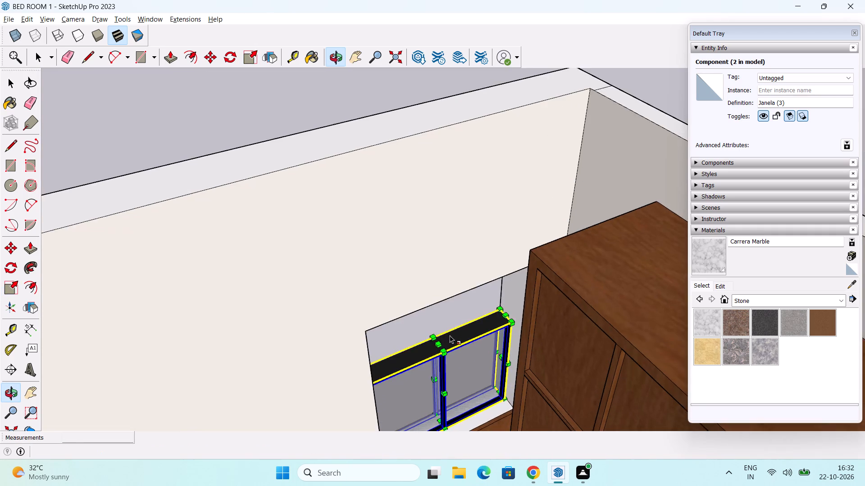
# Scale the two-pane window's height from its top by about 1.68 to reach the top of the wall opening.
pyautogui.moveTo(445, 345); pyautogui.dragTo(444, 277, button='middle')
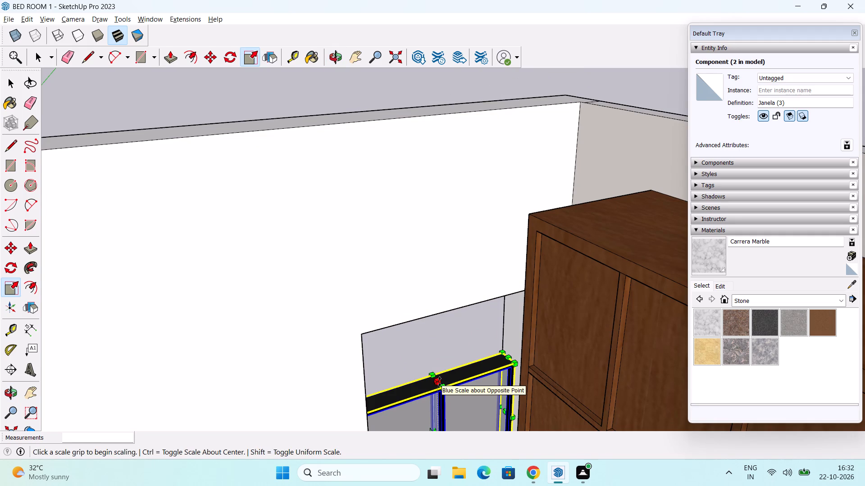
pyautogui.moveTo(440, 382); pyautogui.dragTo(448, 315)
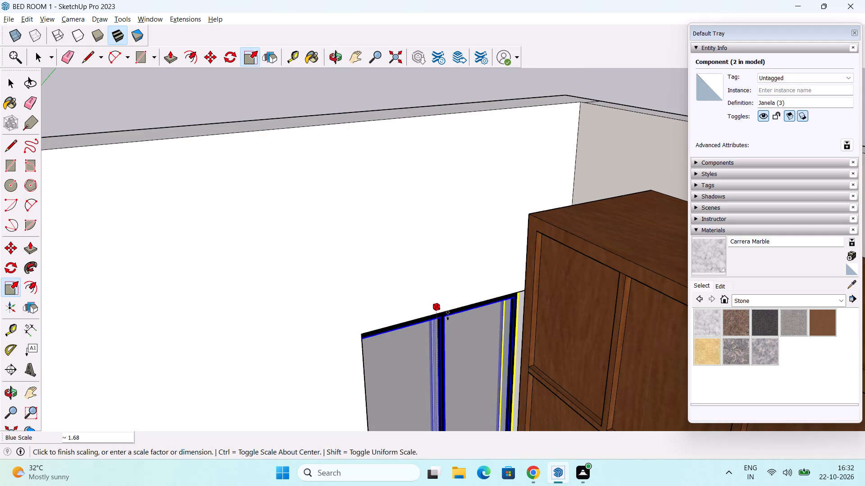
pyautogui.moveTo(448, 315); pyautogui.dragTo(440, 316)
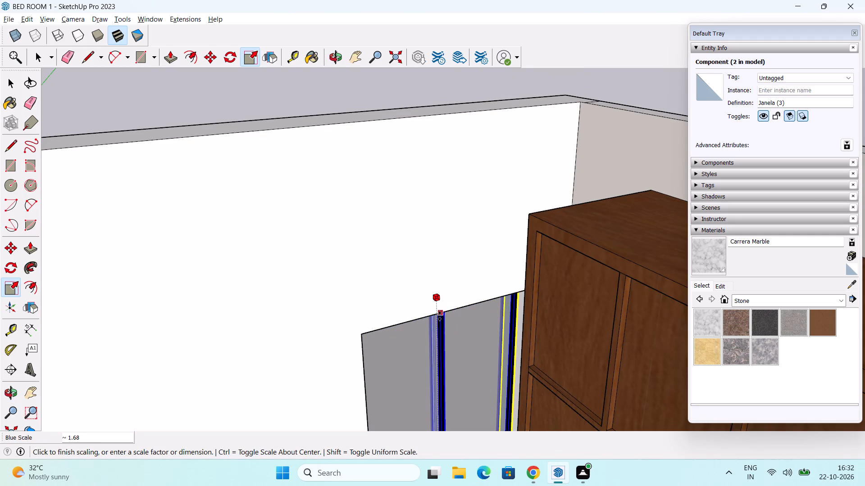
pyautogui.moveTo(440, 316); pyautogui.dragTo(416, 322)
pyautogui.moveTo(448, 332); pyautogui.dragTo(457, 325, button='middle')
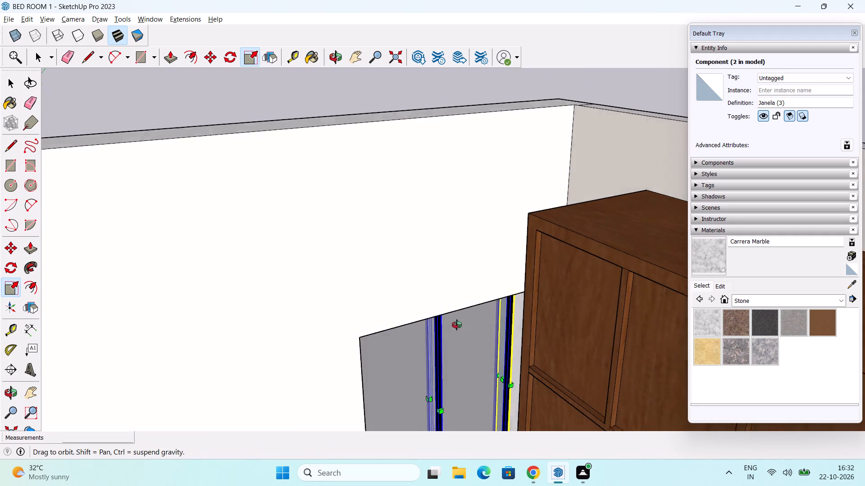
pyautogui.moveTo(457, 325); pyautogui.dragTo(441, 387, button='middle')
pyautogui.scroll(-7, 460, 319)
pyautogui.press('space')
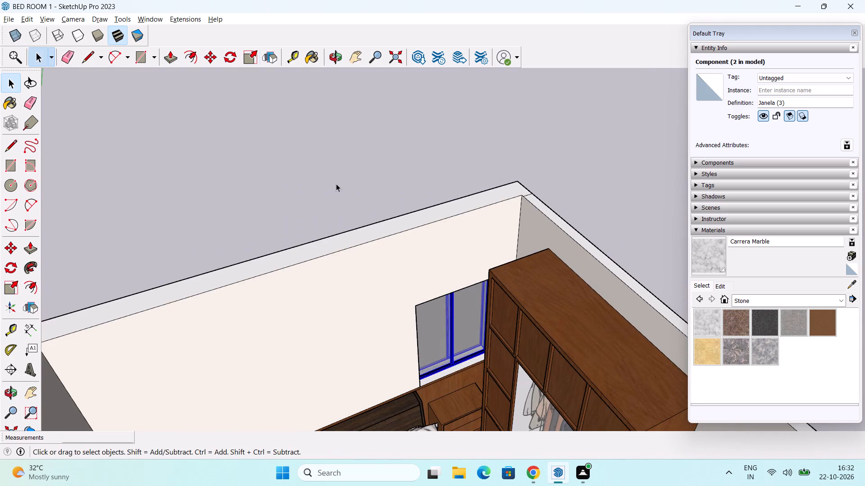
pyautogui.click(320, 171)
# Scale the same window's depth to 0.50 from its outer face so it sits thinner within the wall.
pyautogui.moveTo(396, 279); pyautogui.dragTo(777, 339, button='middle')
pyautogui.scroll(4, 396, 360)
pyautogui.moveTo(456, 329); pyautogui.dragTo(567, 337, button='middle')
pyautogui.scroll(2, 463, 367)
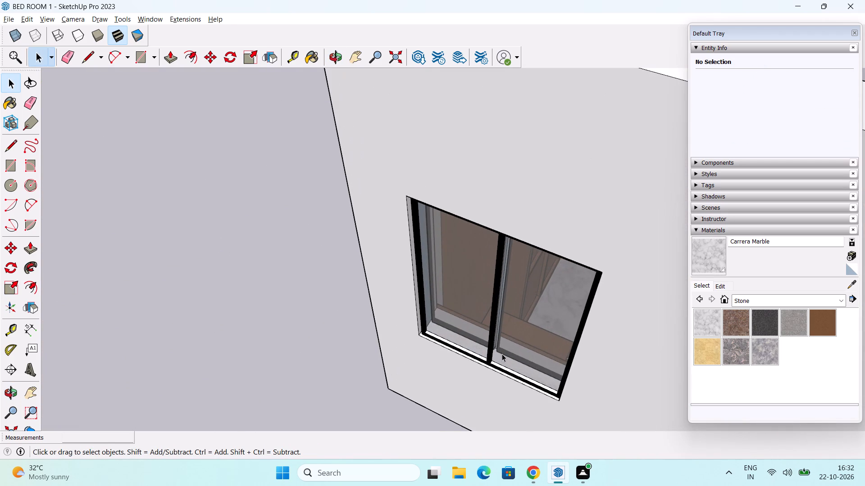
pyautogui.keyDown('shift'); pyautogui.moveTo(510, 348); pyautogui.dragTo(431, 373, button='middle'); pyautogui.keyUp('shift')
pyautogui.click(446, 369)
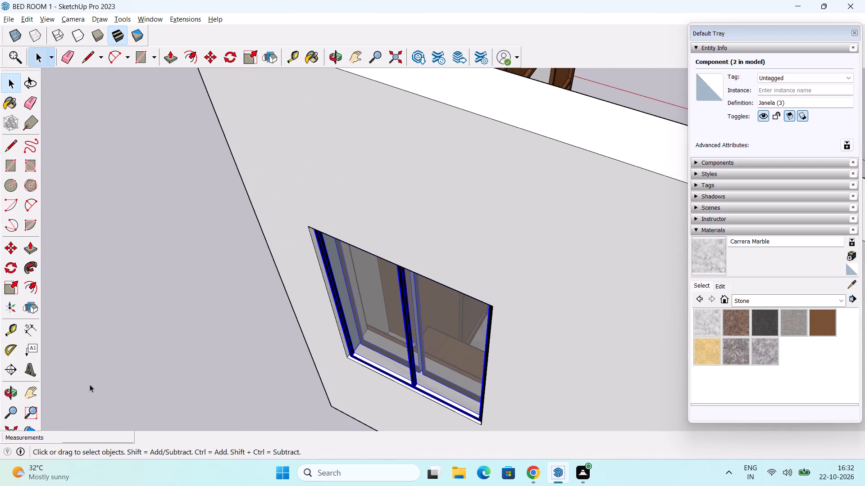
pyautogui.click(13, 285)
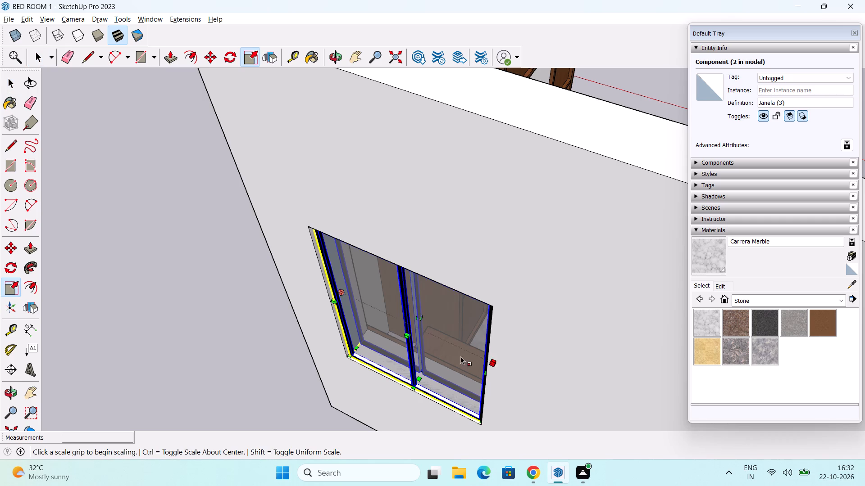
pyautogui.click(409, 334)
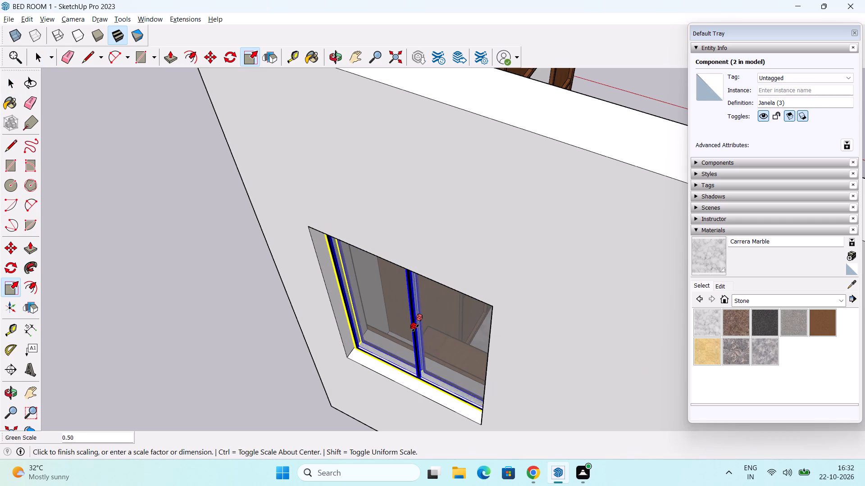
pyautogui.scroll(-2, 435, 333)
pyautogui.moveTo(533, 359); pyautogui.dragTo(496, 332, button='middle')
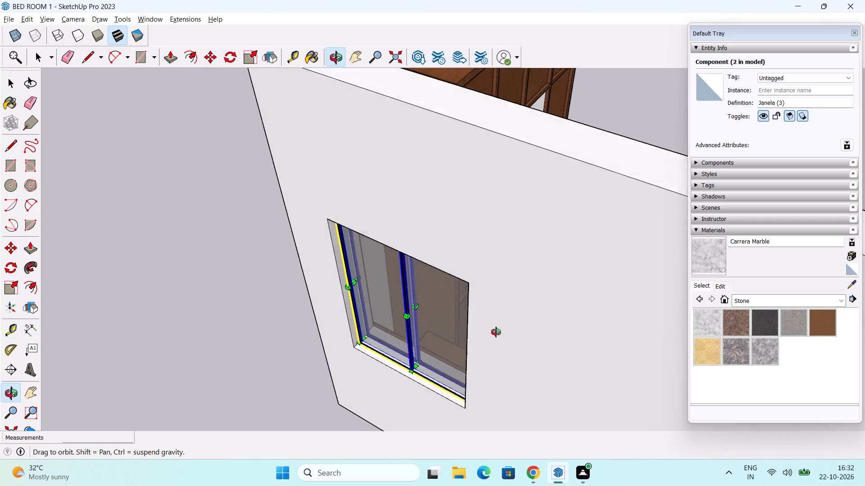
pyautogui.moveTo(496, 332); pyautogui.dragTo(482, 336, button='middle')
pyautogui.press('space')
pyautogui.click(300, 342)
# Examine the fitted window and the furnished bedroom from inside, outside and above.
pyautogui.moveTo(632, 399); pyautogui.dragTo(280, 332, button='middle')
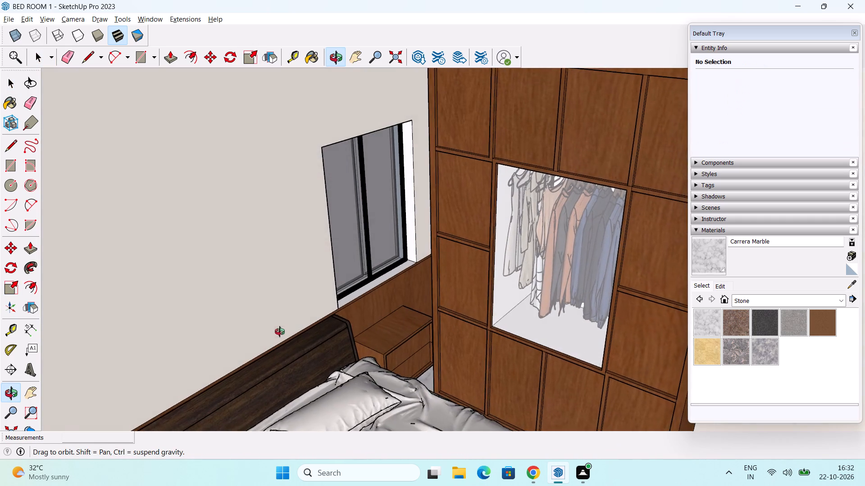
pyautogui.moveTo(280, 332); pyautogui.dragTo(279, 330, button='middle')
pyautogui.scroll(-3, 368, 307)
pyautogui.moveTo(551, 328); pyautogui.dragTo(386, 324, button='middle')
pyautogui.scroll(-3, 431, 305)
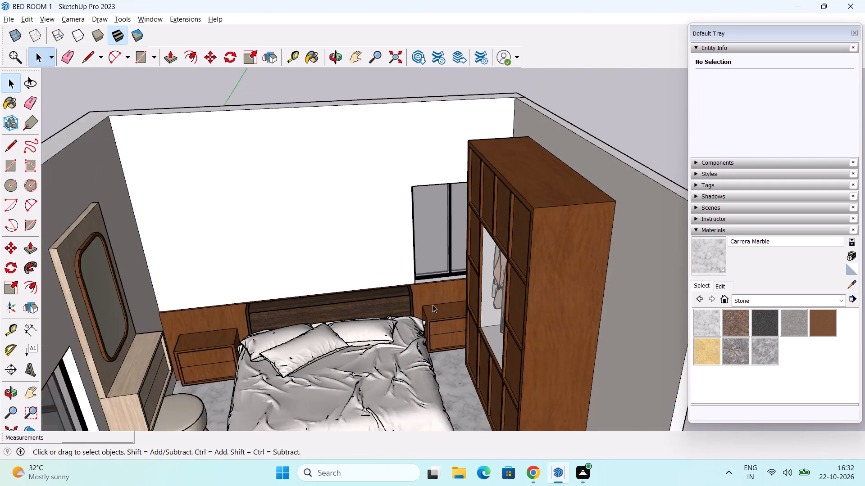
pyautogui.moveTo(439, 302); pyautogui.dragTo(478, 259, button='middle')
pyautogui.moveTo(478, 269); pyautogui.dragTo(261, 151, button='middle')
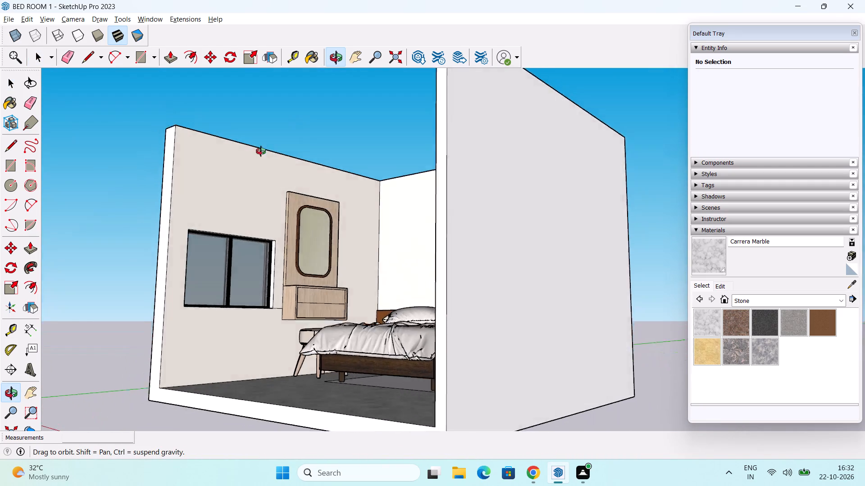
pyautogui.moveTo(261, 151); pyautogui.dragTo(398, 290, button='middle')
pyautogui.scroll(-1, 398, 289)
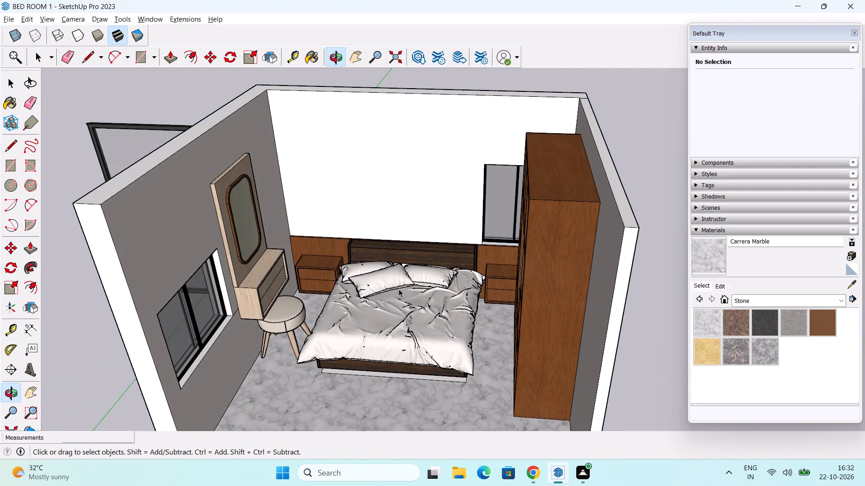
pyautogui.scroll(-1, 399, 289)
pyautogui.moveTo(410, 291); pyautogui.dragTo(436, 239, button='middle')
pyautogui.moveTo(454, 268); pyautogui.dragTo(463, 310, button='middle')
pyautogui.scroll(-1, 468, 301)
pyautogui.scroll(3, 464, 277)
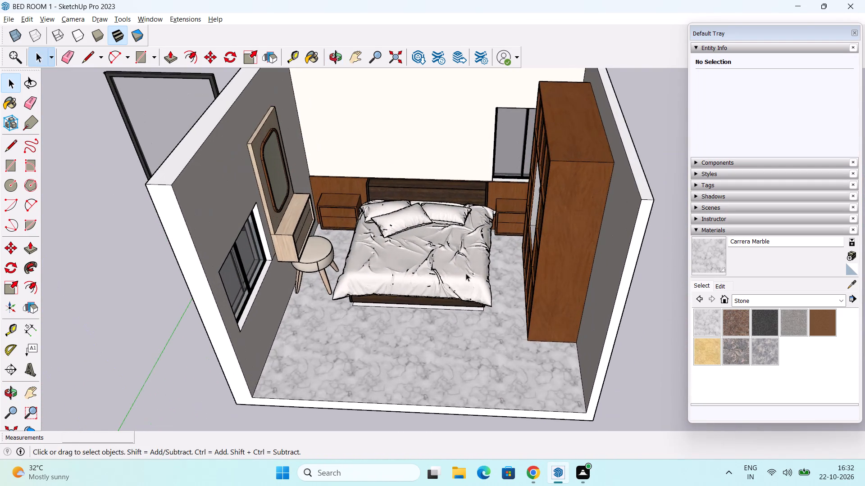
pyautogui.moveTo(484, 280); pyautogui.dragTo(489, 300, button='middle')
pyautogui.moveTo(492, 306); pyautogui.dragTo(487, 227, button='middle')
pyautogui.scroll(-2, 480, 231)
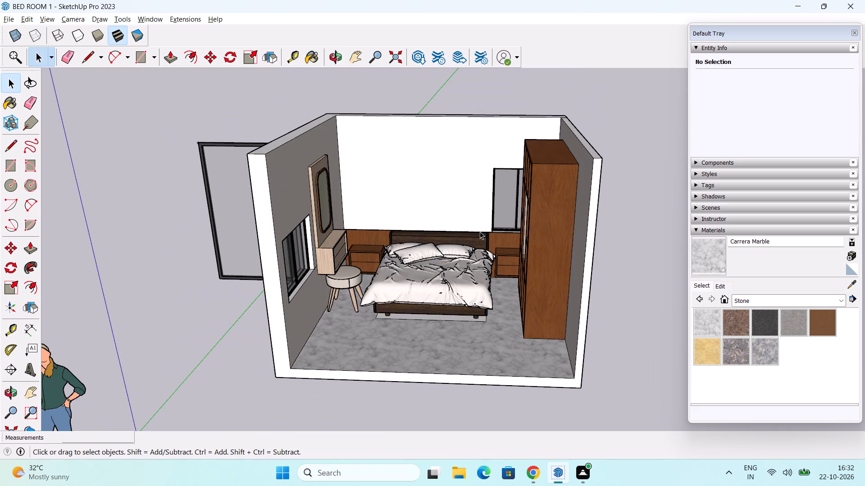
pyautogui.moveTo(480, 231); pyautogui.dragTo(468, 276, button='middle')
pyautogui.moveTo(487, 277); pyautogui.dragTo(392, 329, button='middle')
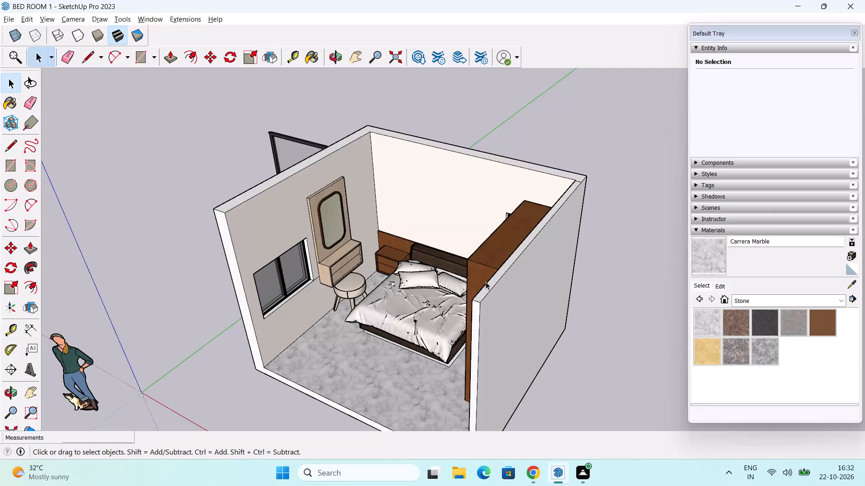
pyautogui.moveTo(517, 304); pyautogui.dragTo(532, 335, button='middle')
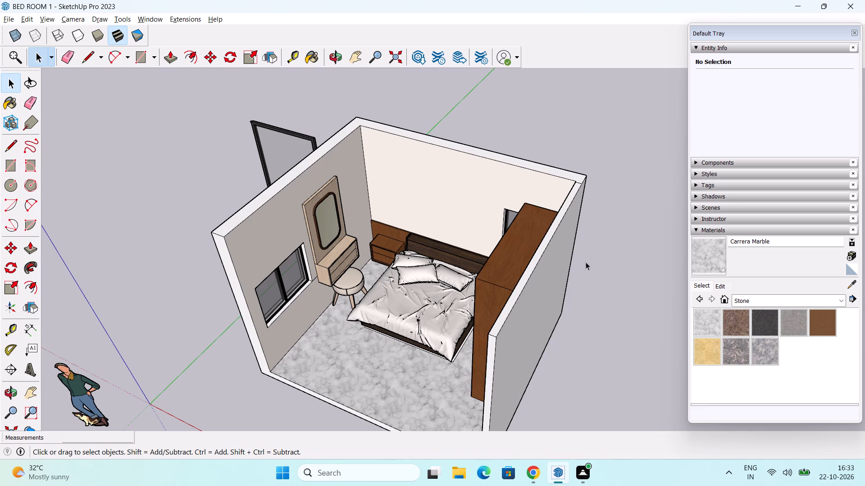
pyautogui.moveTo(543, 279); pyautogui.dragTo(583, 243, button='middle')
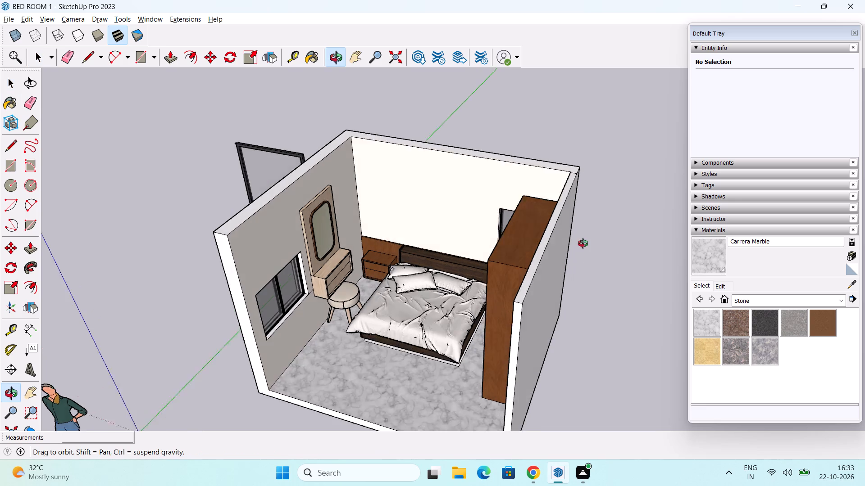
pyautogui.moveTo(583, 243); pyautogui.dragTo(720, 447, button='middle')
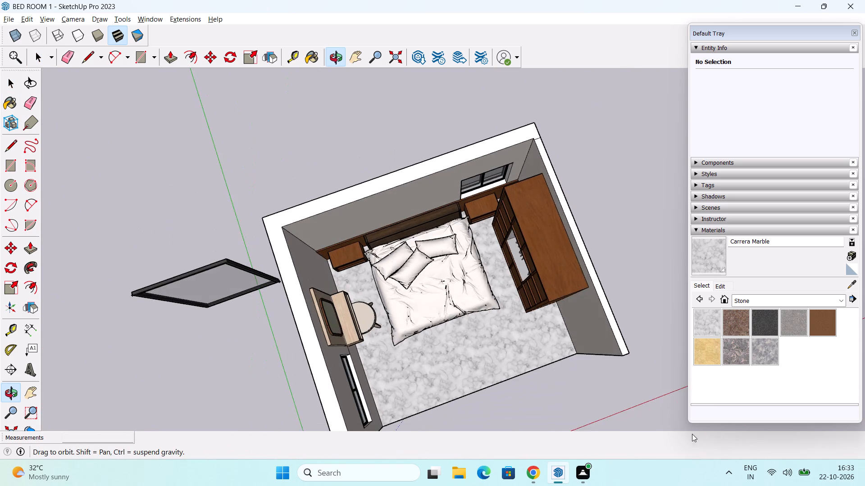
pyautogui.moveTo(584, 388); pyautogui.dragTo(532, 245, button='middle')
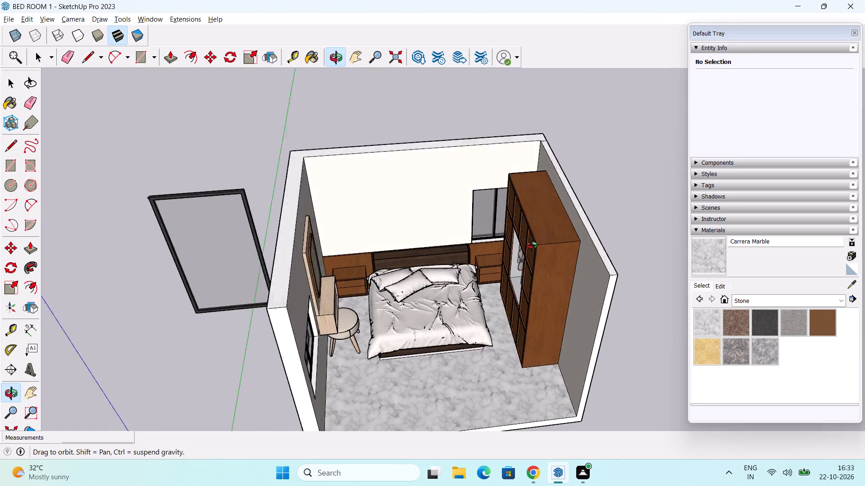
pyautogui.moveTo(532, 245); pyautogui.dragTo(371, 255, button='middle')
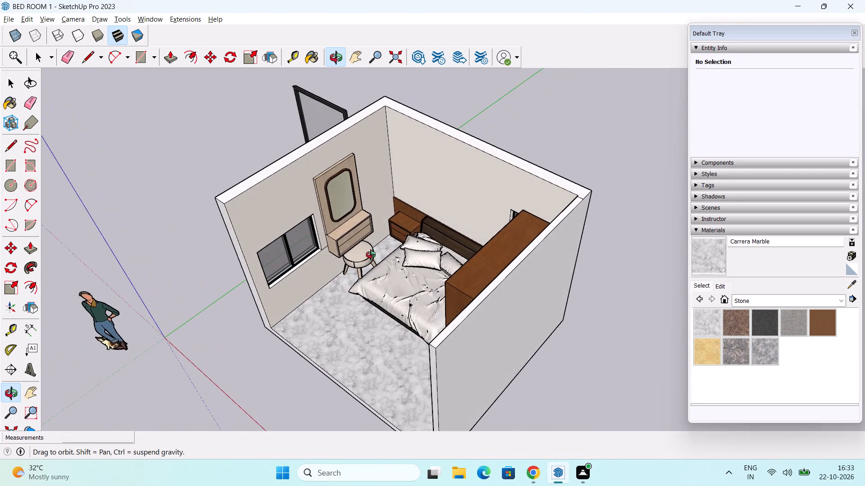
pyautogui.moveTo(371, 255); pyautogui.dragTo(512, 198, button='middle')
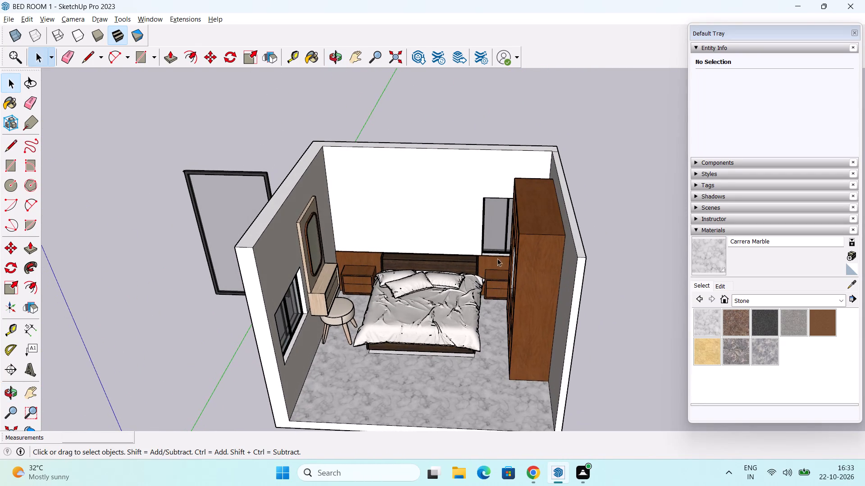
# Delete the leftover rectangle's front and two side edges on the floor beneath the foot of the bed.
pyautogui.scroll(1, 487, 285)
pyautogui.moveTo(471, 333); pyautogui.dragTo(499, 274, button='middle')
pyautogui.scroll(4, 474, 318)
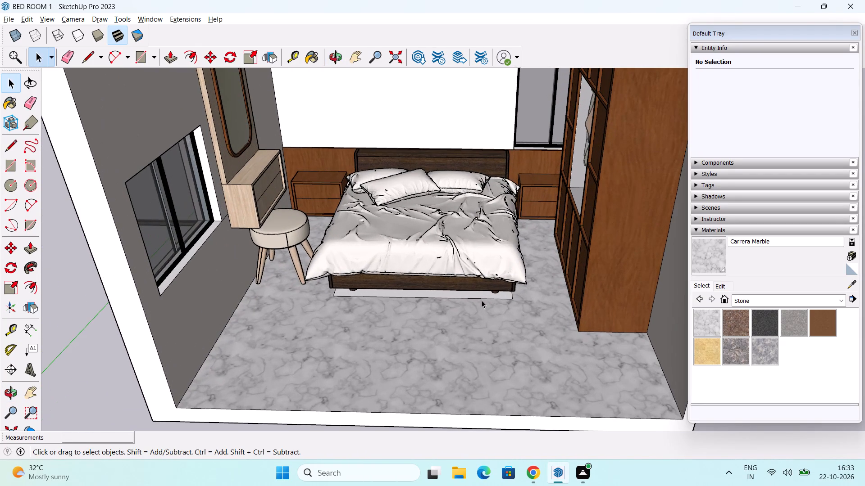
pyautogui.click(470, 300)
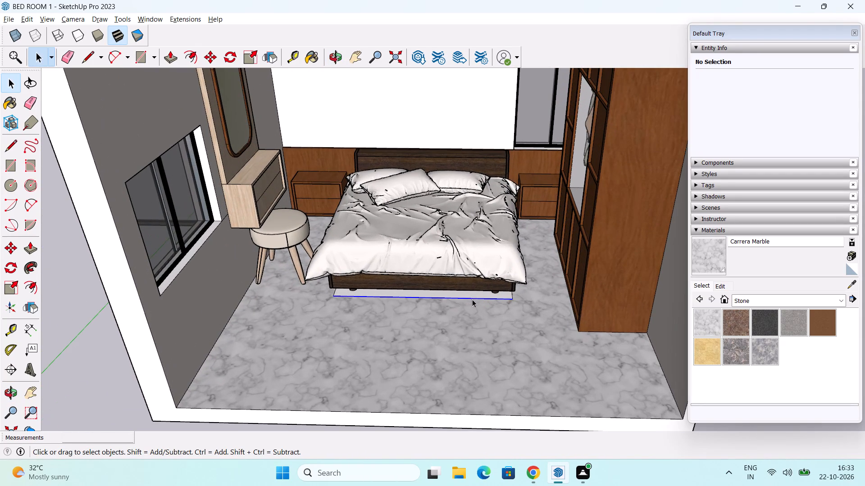
pyautogui.press('Delete')
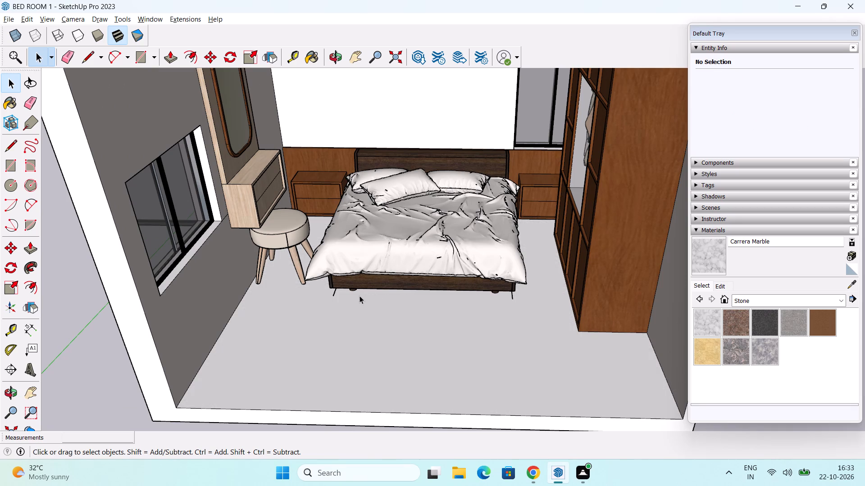
pyautogui.click(334, 292)
pyautogui.press('Delete')
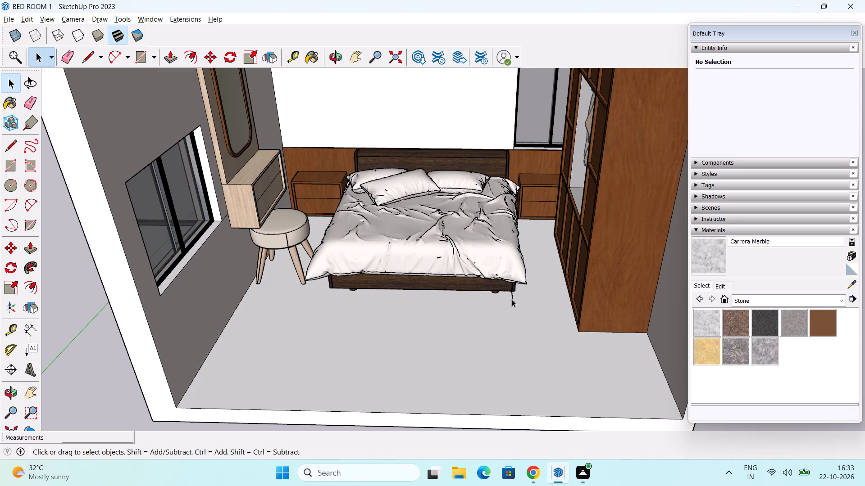
pyautogui.click(513, 297)
pyautogui.press('Delete')
# Paint the bedroom floor with Carrera Marble.
pyautogui.click(711, 261)
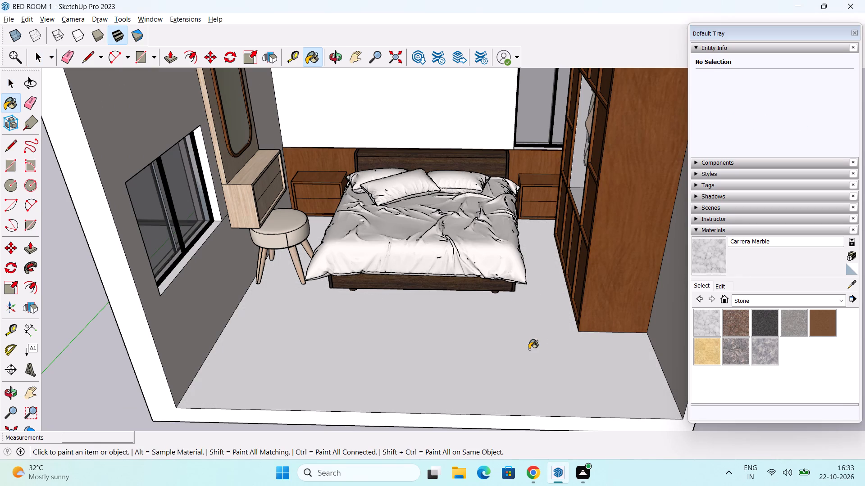
pyautogui.click(528, 349)
pyautogui.scroll(-2, 535, 345)
pyautogui.press('space')
pyautogui.scroll(-2, 475, 327)
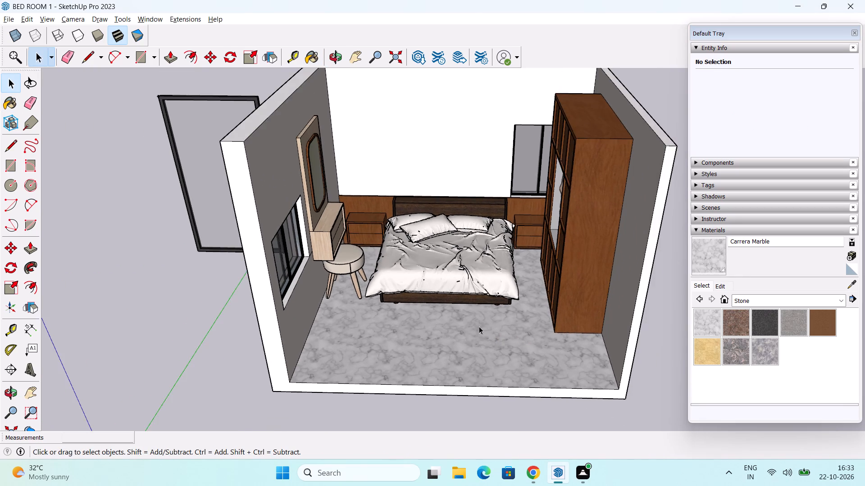
# Delete the spare black-framed glass panel standing outside the room.
pyautogui.moveTo(482, 318); pyautogui.dragTo(572, 262, button='middle')
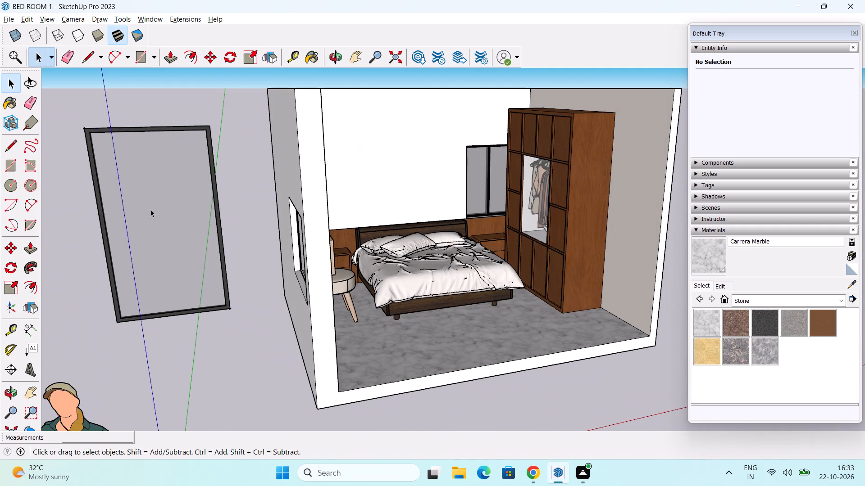
pyautogui.click(147, 202)
pyautogui.press('Delete')
# Review the finished bedroom from the open front side at several viewing heights.
pyautogui.moveTo(403, 282); pyautogui.dragTo(223, 253, button='middle')
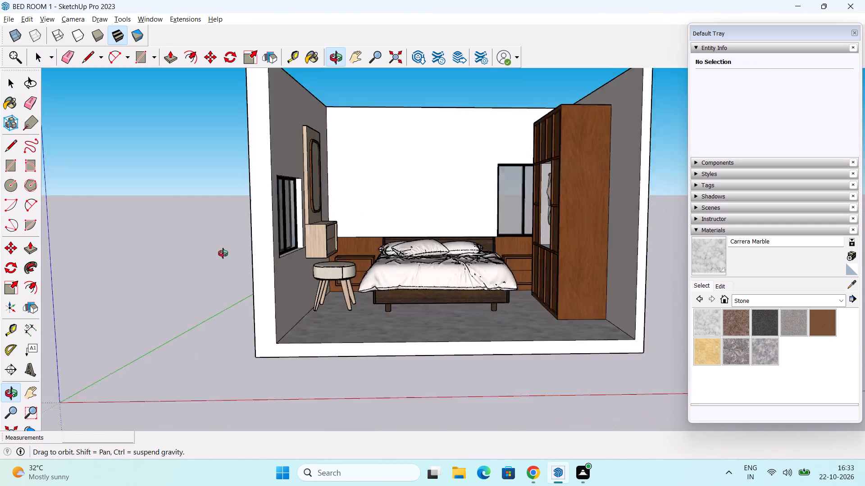
pyautogui.moveTo(223, 253); pyautogui.dragTo(293, 310, button='middle')
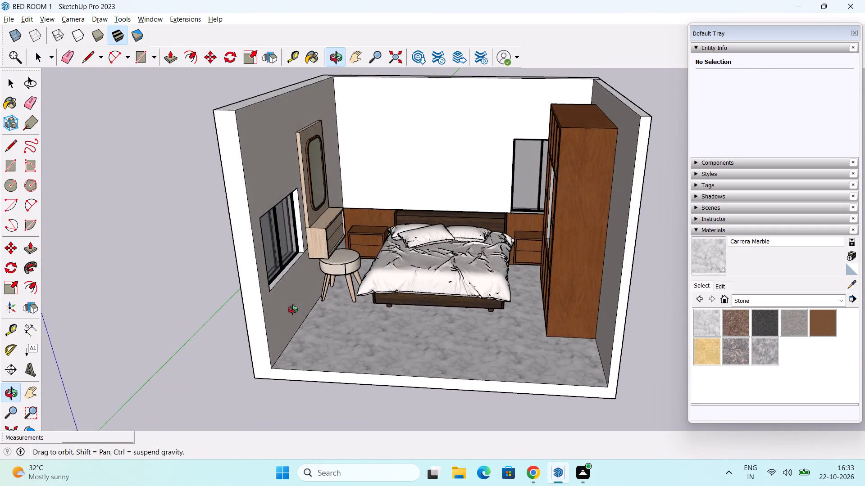
pyautogui.moveTo(293, 310); pyautogui.dragTo(327, 354, button='middle')
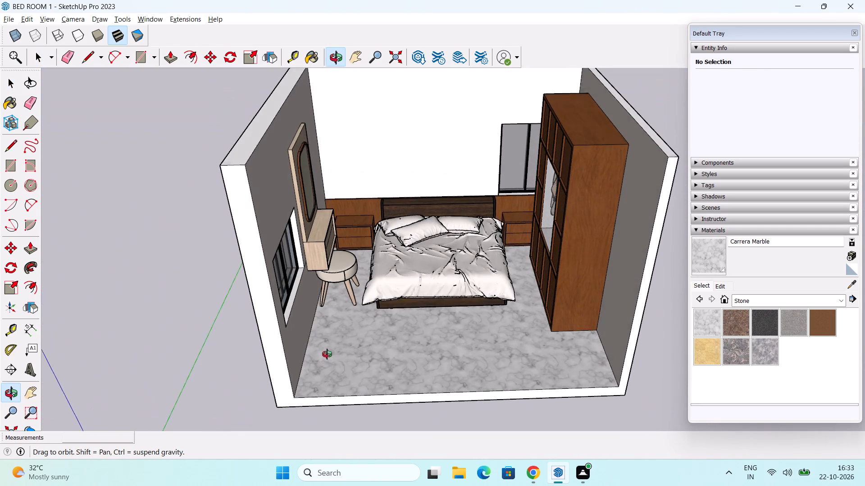
pyautogui.moveTo(327, 354); pyautogui.dragTo(329, 350, button='middle')
pyautogui.scroll(1, 375, 288)
pyautogui.moveTo(436, 270); pyautogui.dragTo(408, 296, button='middle')
pyautogui.moveTo(428, 310); pyautogui.dragTo(411, 247, button='middle')
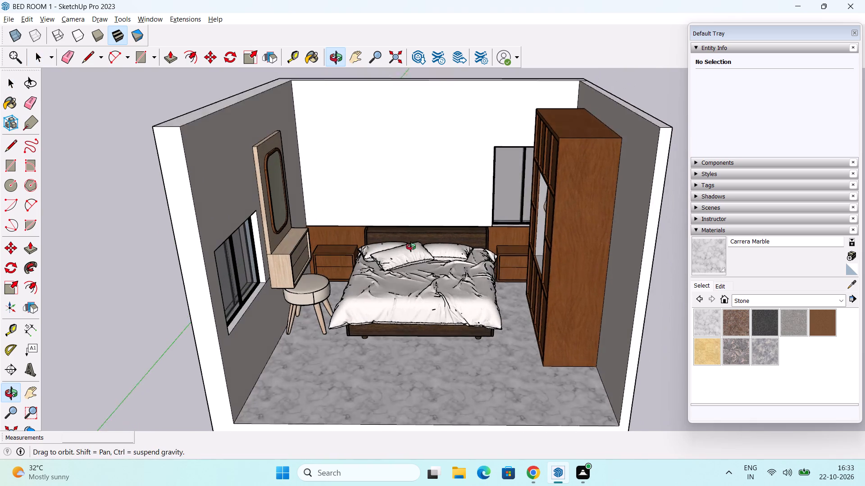
pyautogui.moveTo(411, 247); pyautogui.dragTo(411, 246, button='middle')
pyautogui.keyDown('shift'); pyautogui.moveTo(419, 234); pyautogui.dragTo(414, 246, button='middle'); pyautogui.keyUp('shift')
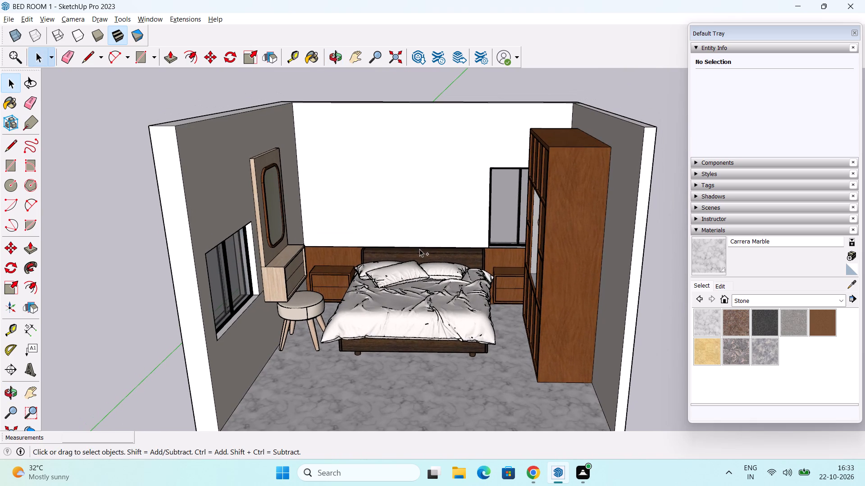
# Save the bedroom model.
pyautogui.hotkey('ctrl', 's')
pyautogui.hotkey('ctrl', 's')
pyautogui.hotkey('ctrl', 's')
# Examine the furnished bedroom from above and from low front angles, including the bed, dressing unit, windows and open wardrobe.
pyautogui.moveTo(355, 343); pyautogui.dragTo(368, 317, button='middle')
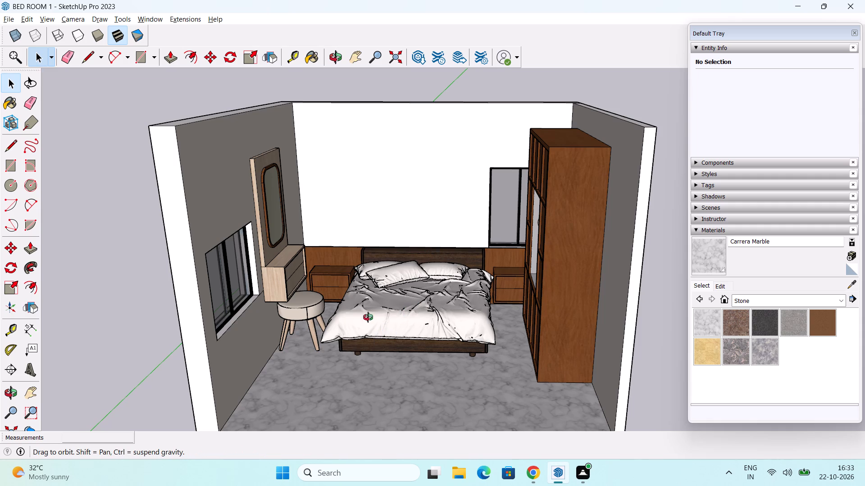
pyautogui.moveTo(368, 317); pyautogui.dragTo(364, 360, button='middle')
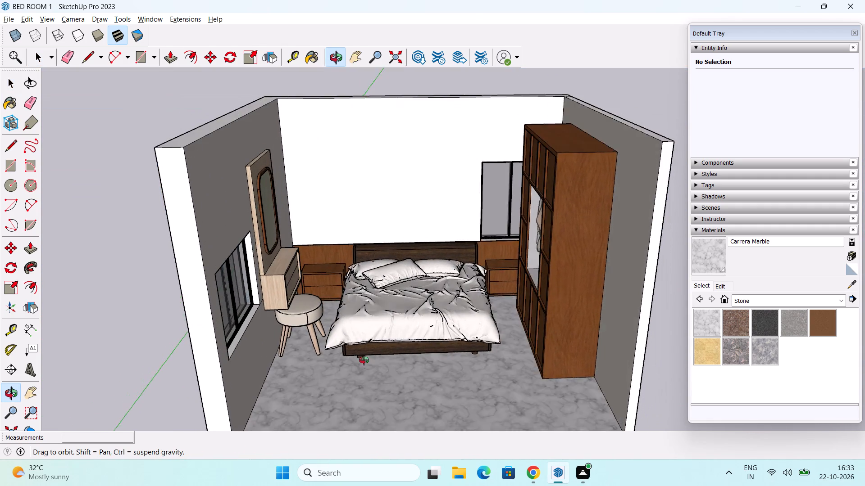
pyautogui.moveTo(364, 360); pyautogui.dragTo(369, 349, button='middle')
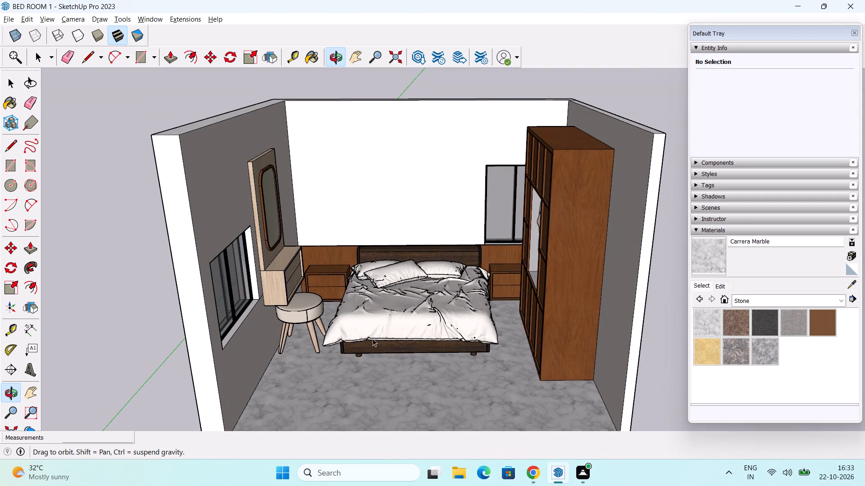
pyautogui.hotkey('alt', 'Tab')
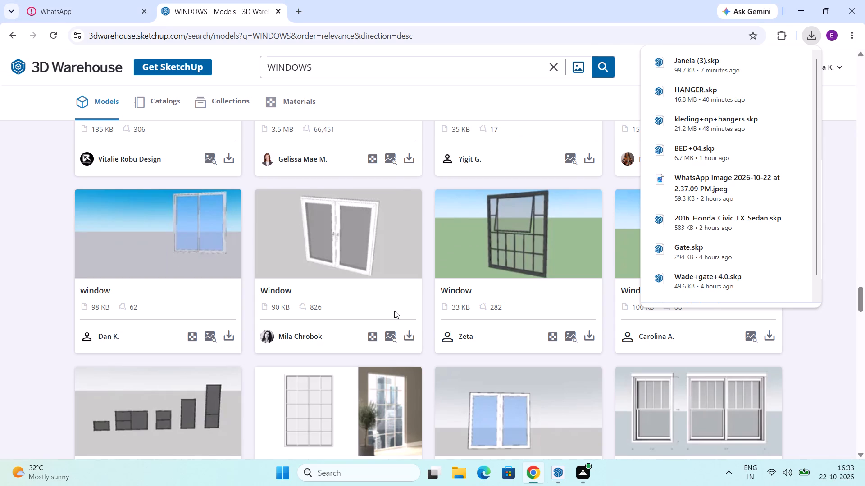
pyautogui.hotkey('alt', 'Tab')
pyautogui.hotkey('alt', 'Tab')
pyautogui.hotkey('alt', 'Tab')
pyautogui.hotkey('alt', 'Tab')
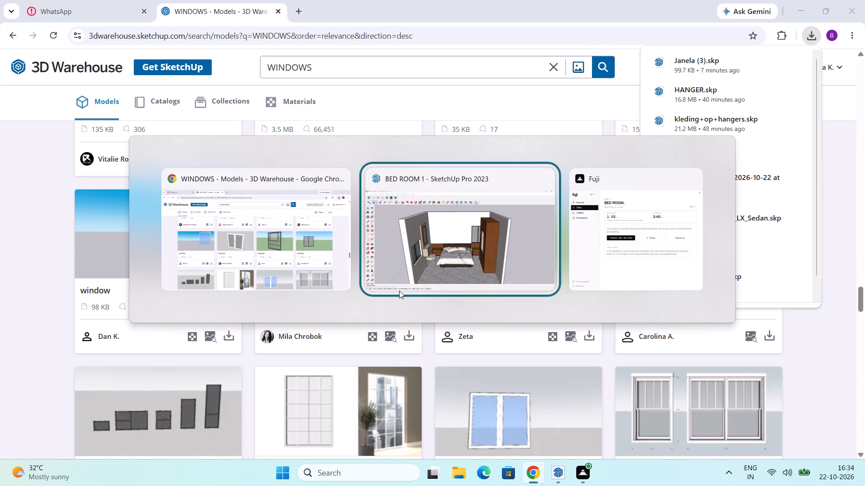
pyautogui.scroll(1, 418, 290)
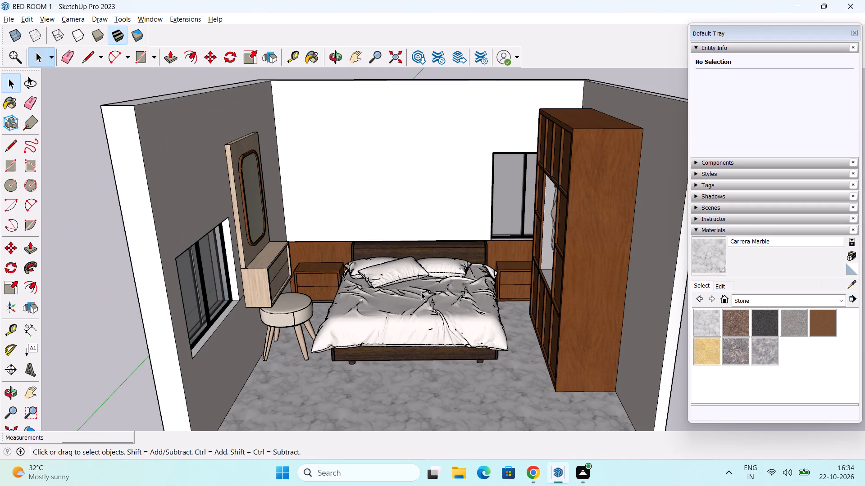
pyautogui.moveTo(422, 292); pyautogui.dragTo(395, 277, button='middle')
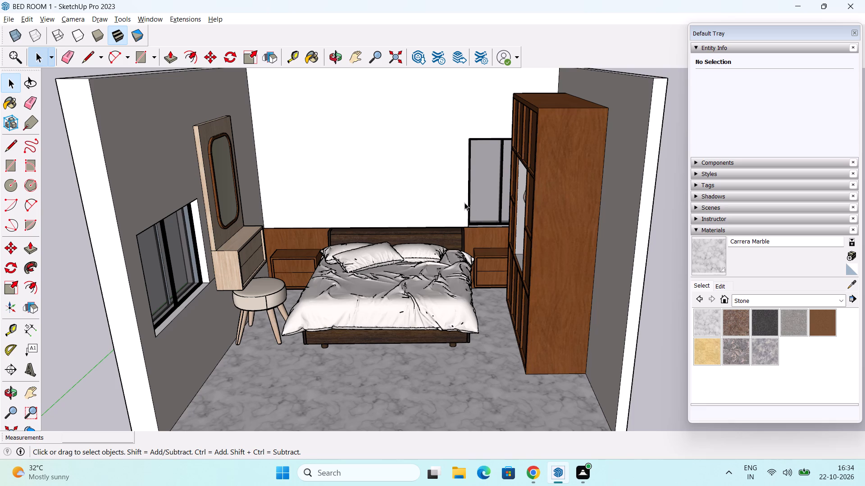
pyautogui.moveTo(405, 263); pyautogui.dragTo(441, 202, button='middle')
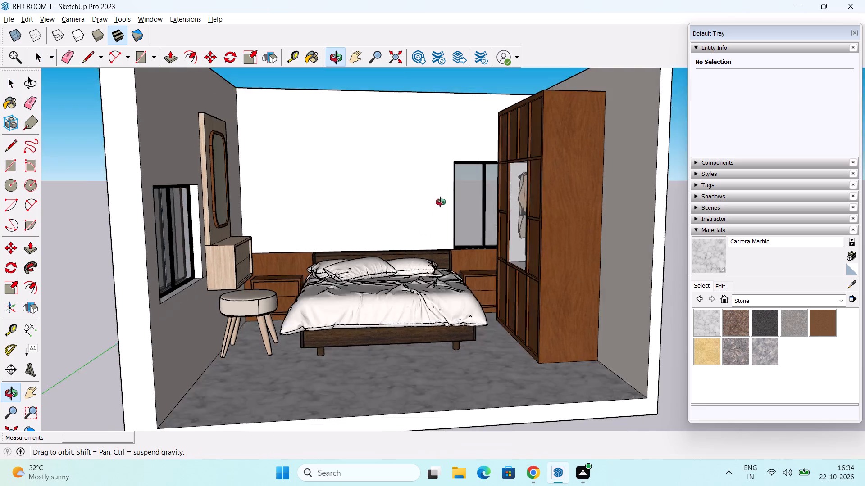
pyautogui.moveTo(441, 202); pyautogui.dragTo(347, 401, button='middle')
pyautogui.scroll(-1, 350, 346)
pyautogui.keyDown('shift'); pyautogui.moveTo(353, 324); pyautogui.dragTo(350, 358, button='middle'); pyautogui.keyUp('shift')
pyautogui.moveTo(368, 365); pyautogui.dragTo(391, 346, button='middle')
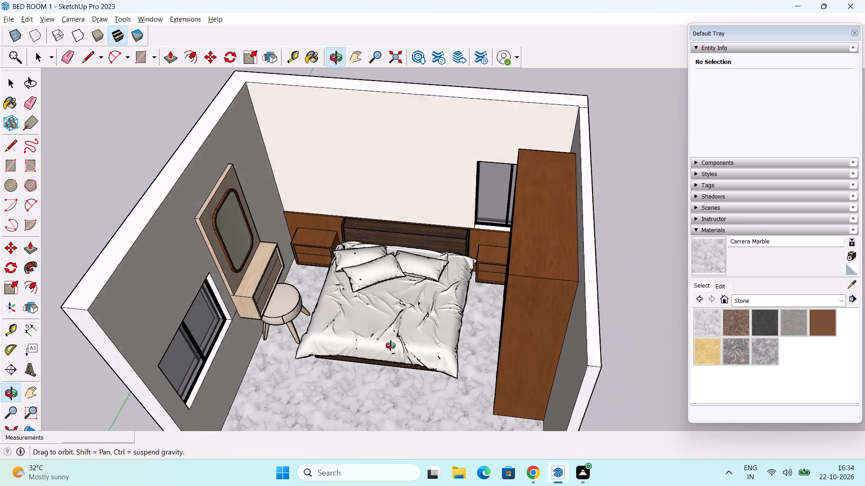
pyautogui.moveTo(391, 346); pyautogui.dragTo(384, 351, button='middle')
pyautogui.moveTo(384, 351); pyautogui.dragTo(410, 306, button='middle')
pyautogui.scroll(2, 385, 360)
pyautogui.moveTo(385, 360); pyautogui.dragTo(524, 196, button='middle')
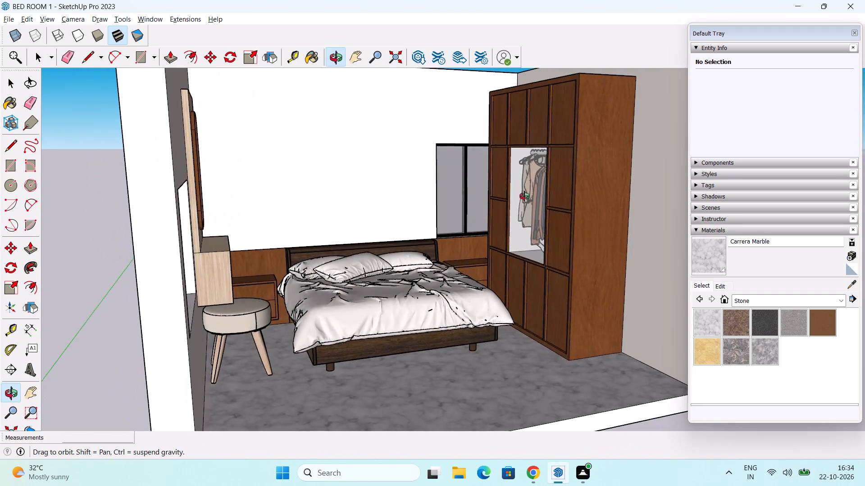
pyautogui.moveTo(524, 196); pyautogui.dragTo(441, 285, button='middle')
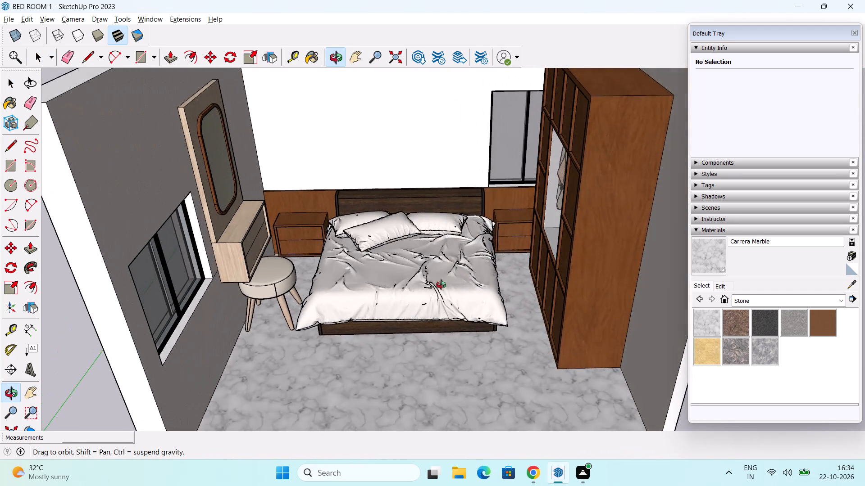
pyautogui.moveTo(441, 285); pyautogui.dragTo(441, 285, button='middle')
# Switch to 3D Warehouse in the browser and search the models for HANDLES.
pyautogui.hotkey('alt', 'Tab')
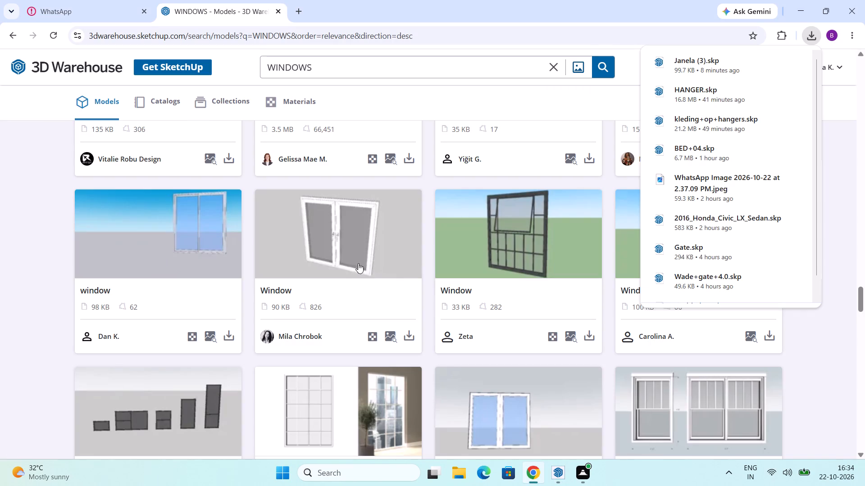
pyautogui.doubleClick(347, 69)
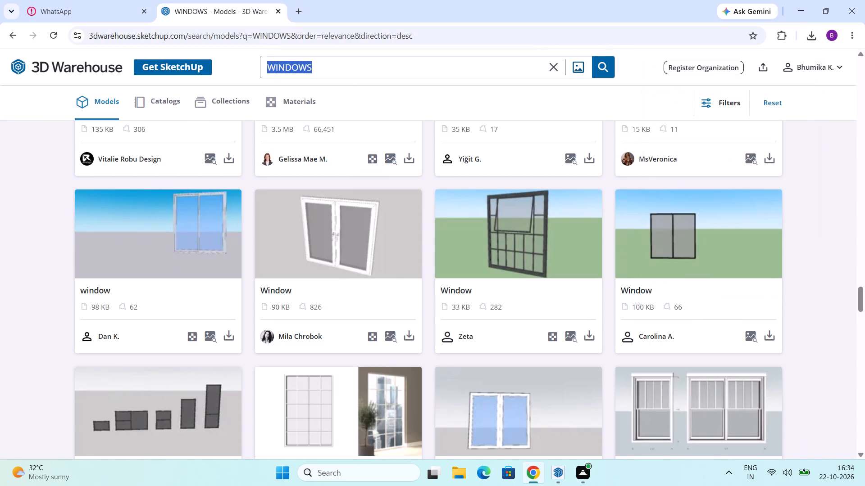
pyautogui.write('HANDLES')
pyautogui.press('Return')
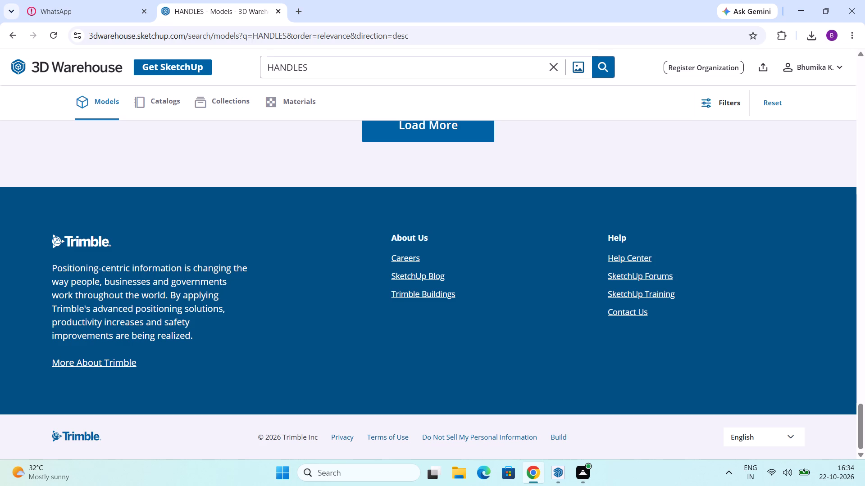
# Look through the handle models in the search results for a suitable design.
pyautogui.scroll(2, 446, 180)
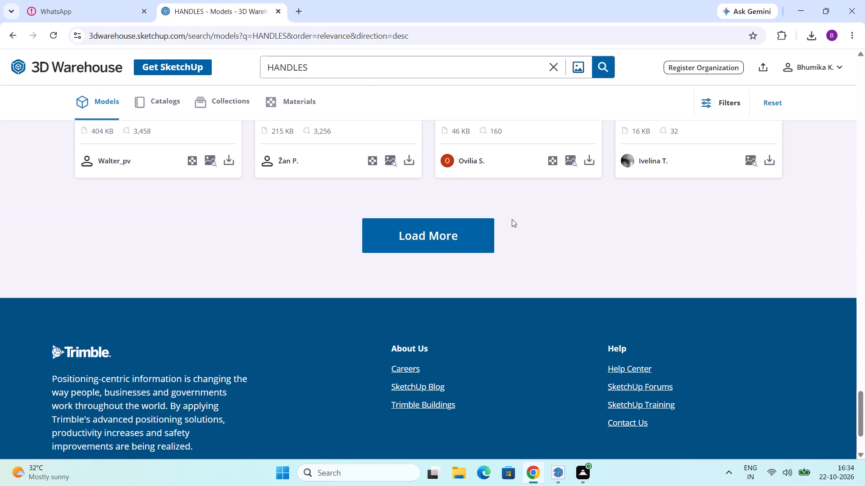
pyautogui.scroll(2, 528, 198)
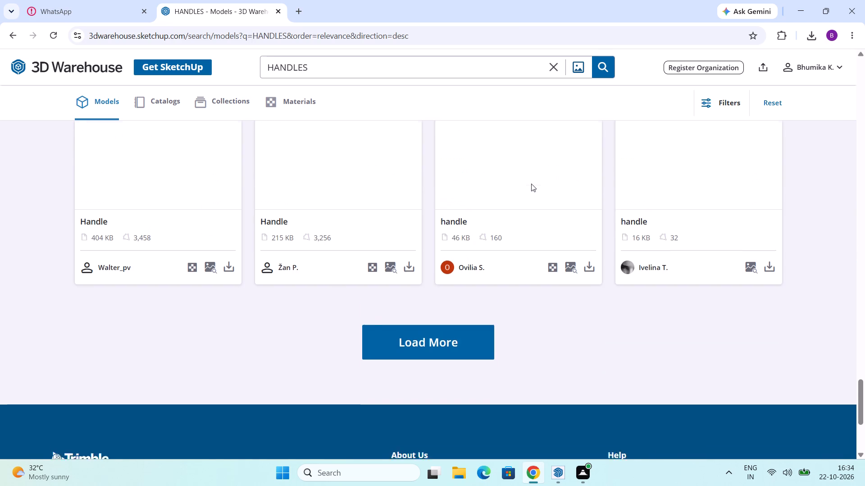
pyautogui.scroll(6, 553, 252)
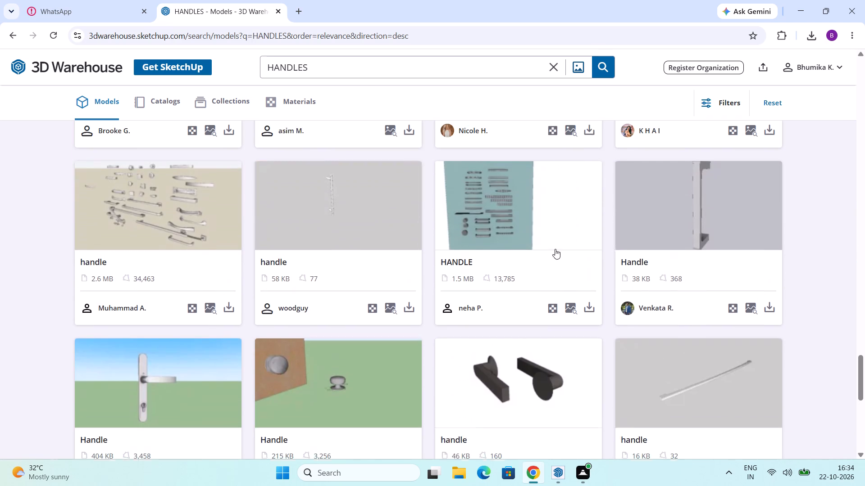
pyautogui.scroll(4, 555, 249)
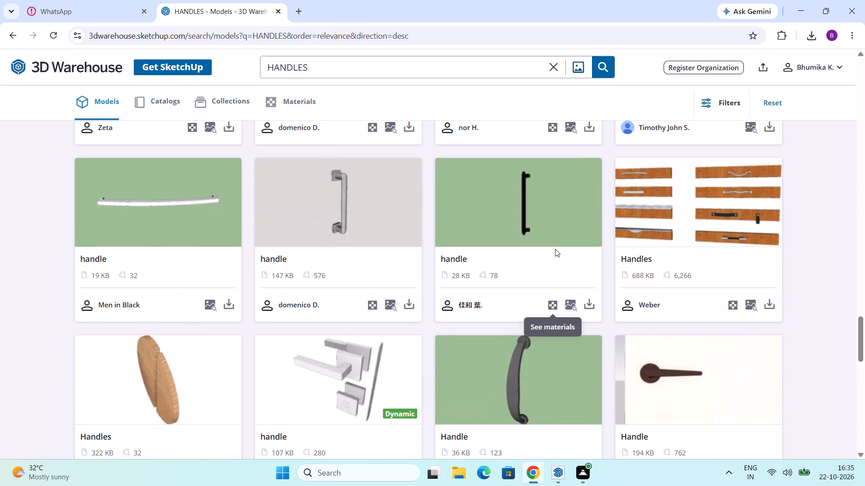
pyautogui.scroll(3, 555, 249)
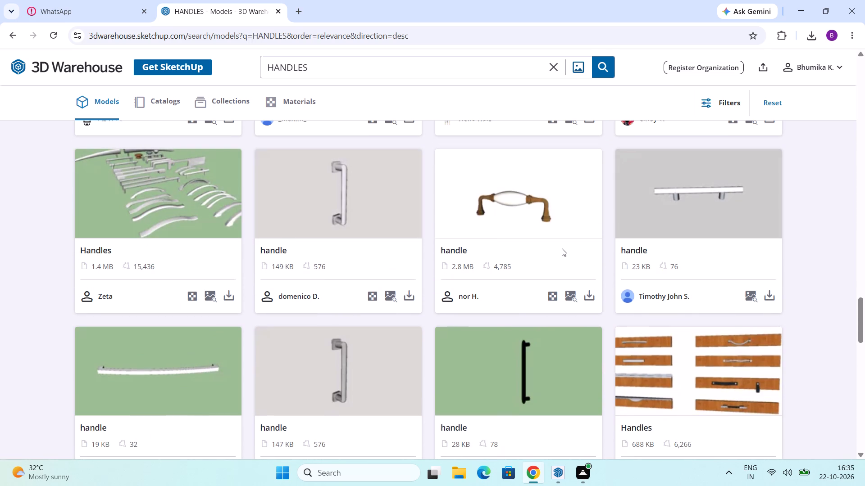
pyautogui.scroll(3, 575, 250)
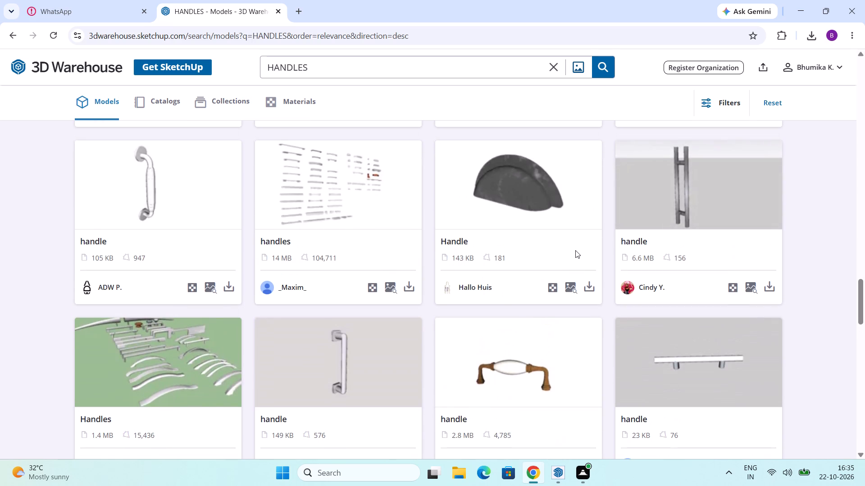
pyautogui.scroll(5, 513, 206)
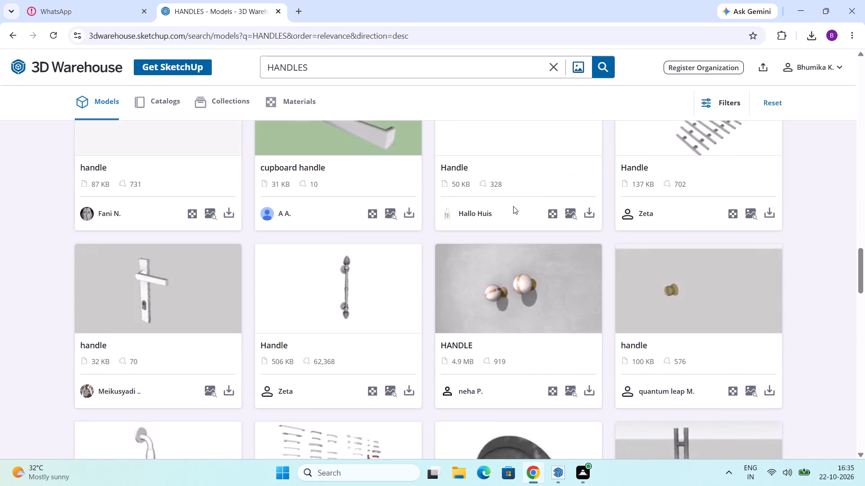
pyautogui.scroll(9, 513, 206)
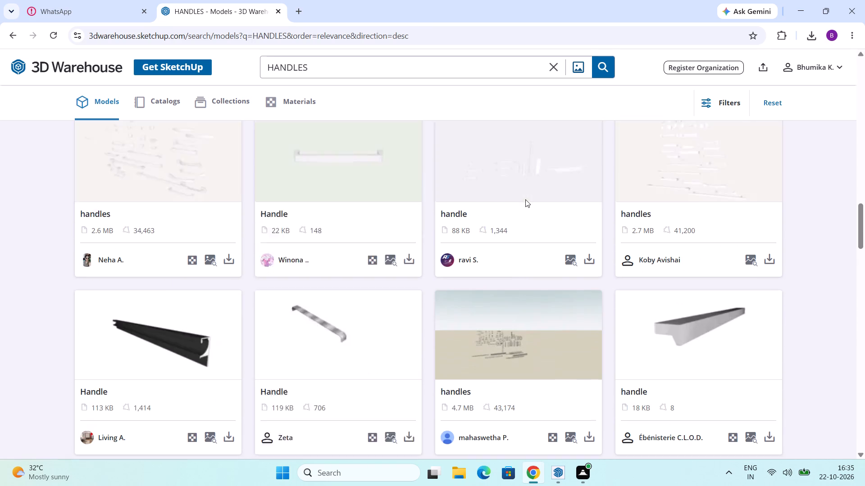
pyautogui.scroll(11, 527, 201)
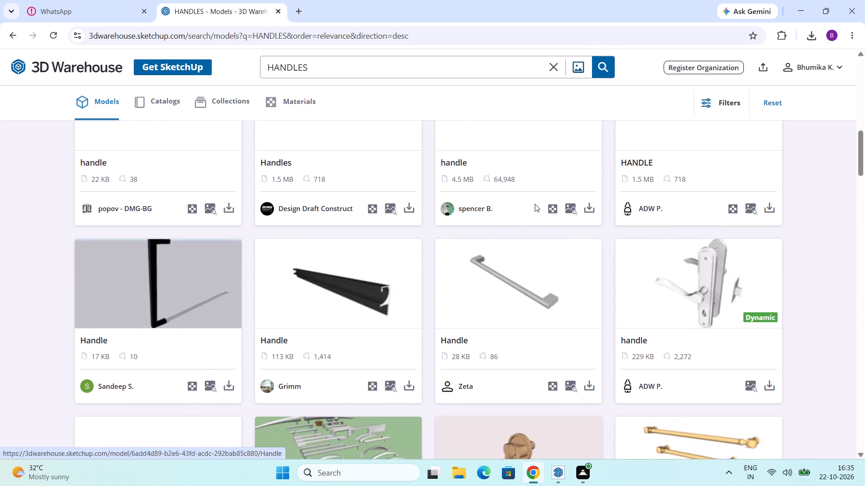
pyautogui.scroll(5, 535, 204)
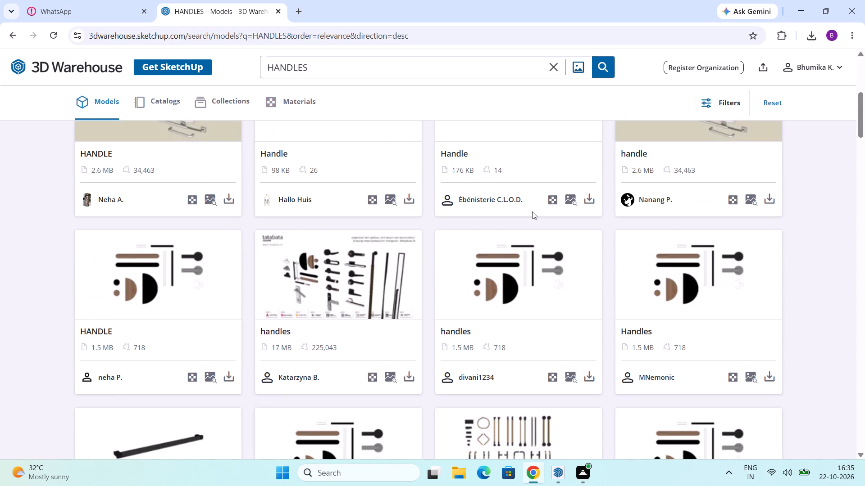
pyautogui.scroll(6, 532, 211)
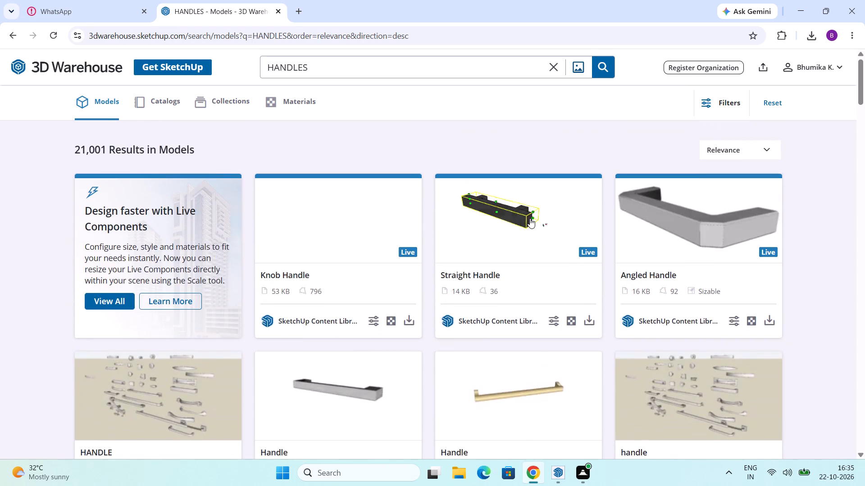
pyautogui.scroll(-6, 530, 218)
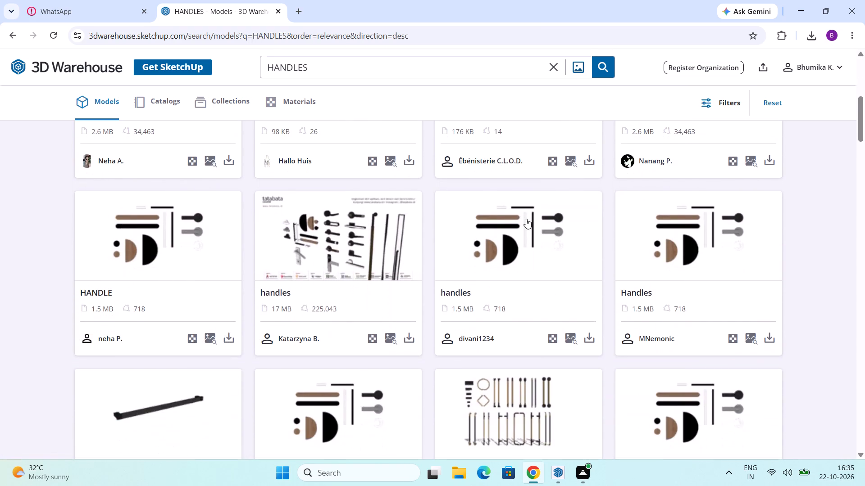
pyautogui.scroll(3, 509, 234)
pyautogui.scroll(-6, 511, 235)
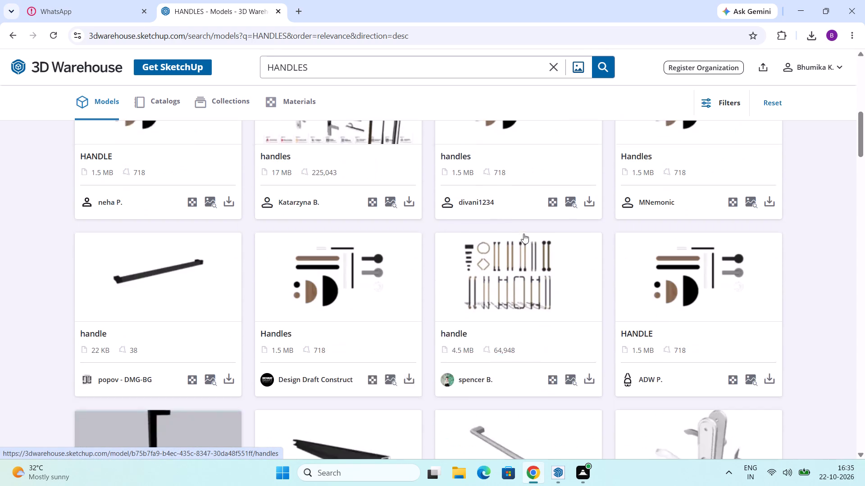
pyautogui.scroll(3, 524, 234)
pyautogui.scroll(-3, 542, 232)
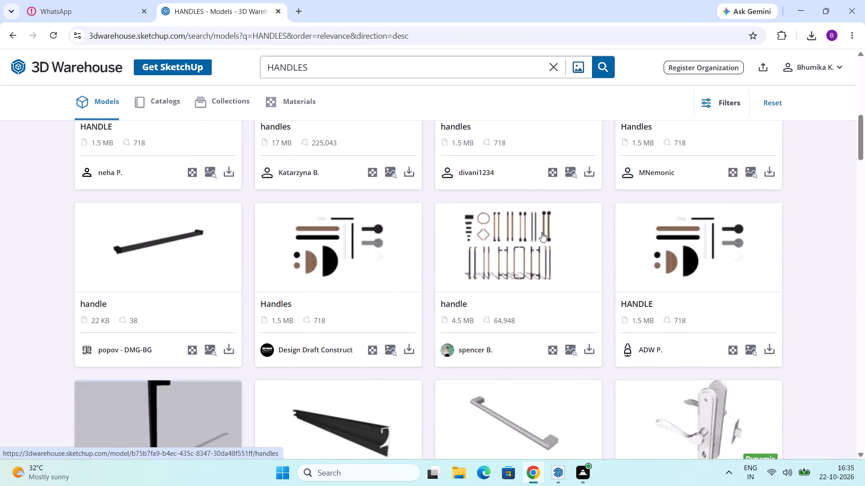
pyautogui.scroll(-3, 542, 232)
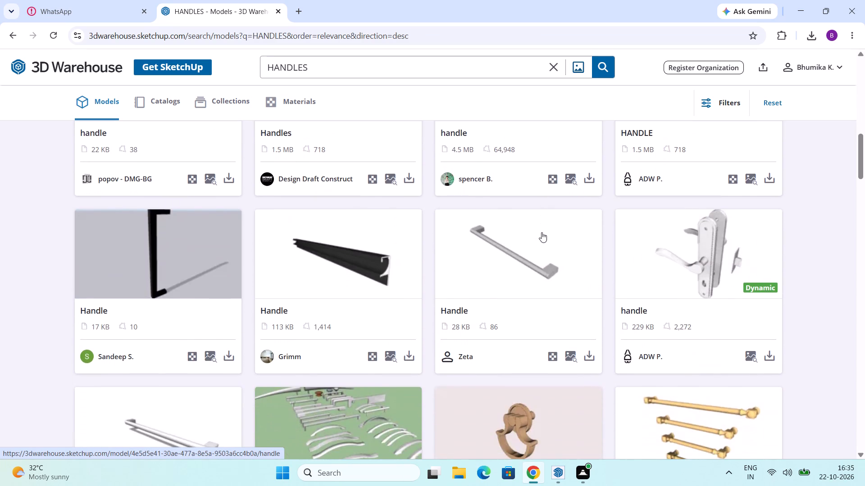
pyautogui.scroll(7, 511, 231)
# Compare two handles models from the search results by viewing their previews, including the tatabata handle set.
pyautogui.click(515, 267)
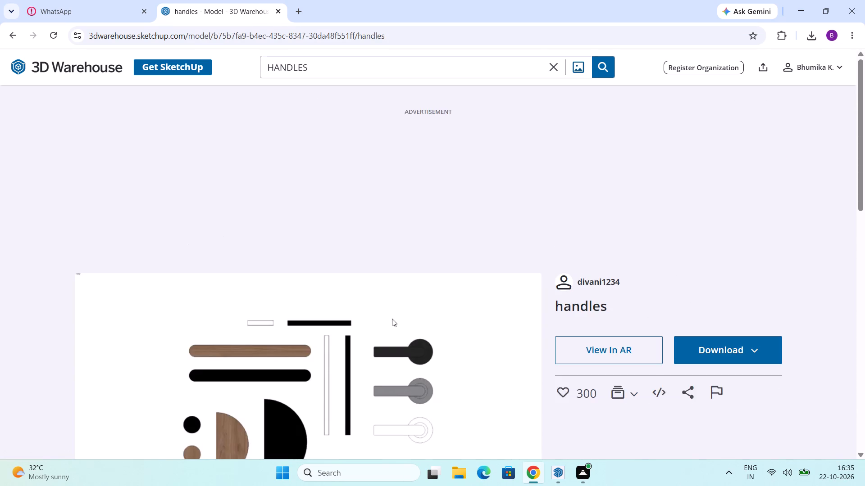
pyautogui.scroll(-3, 393, 318)
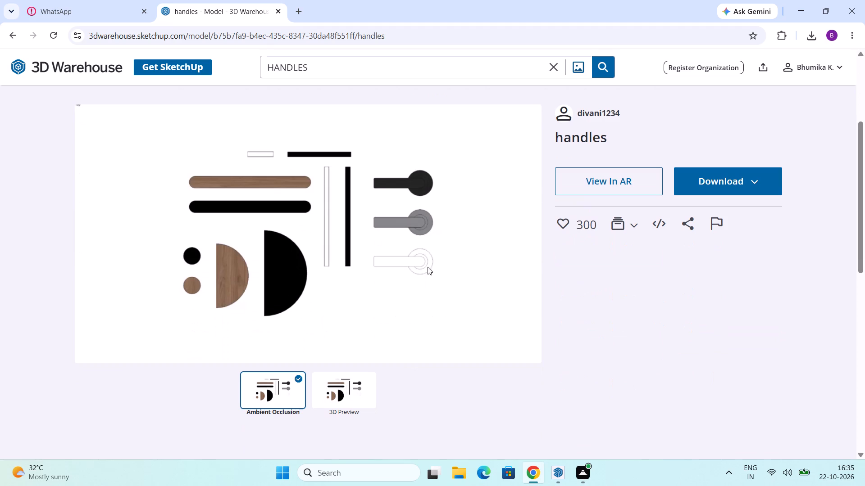
pyautogui.click(9, 32)
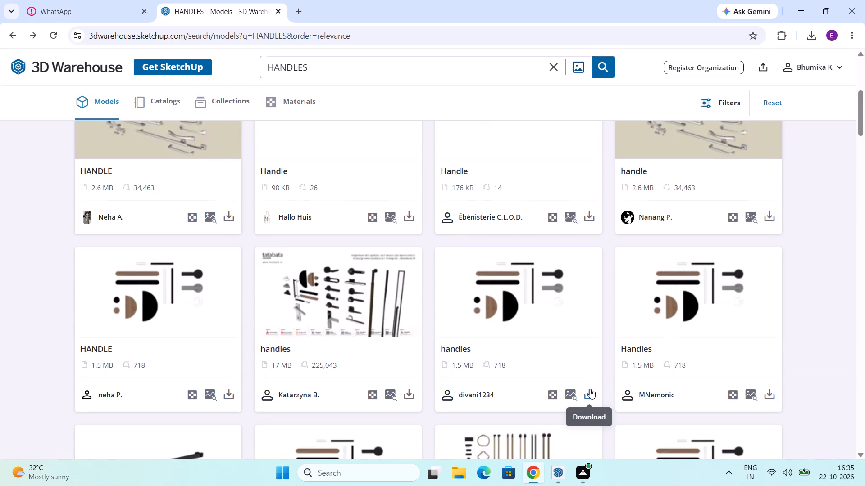
pyautogui.click(590, 391)
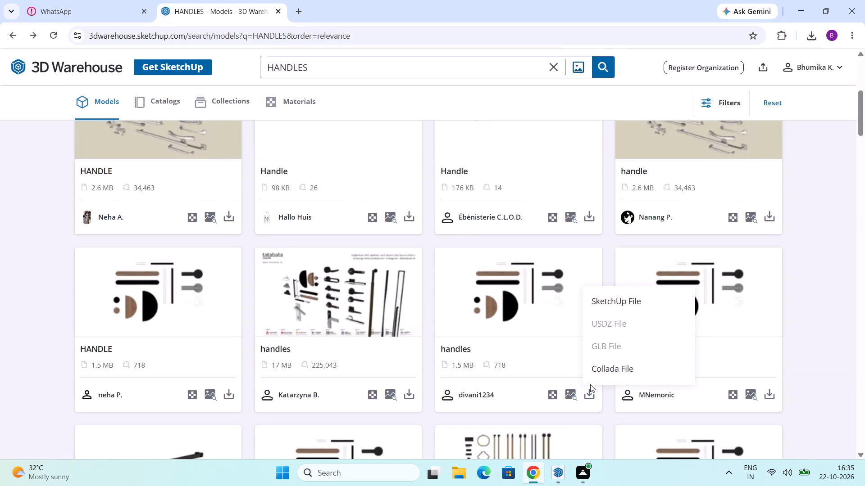
pyautogui.click(316, 297)
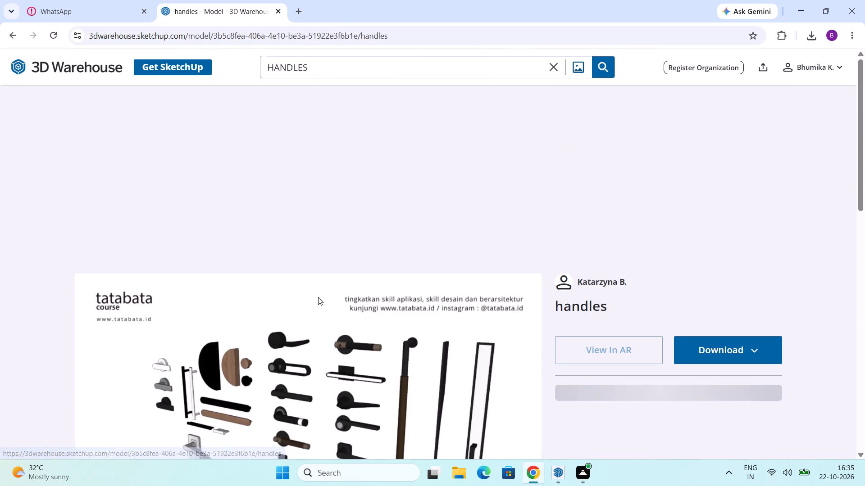
pyautogui.scroll(-2, 319, 295)
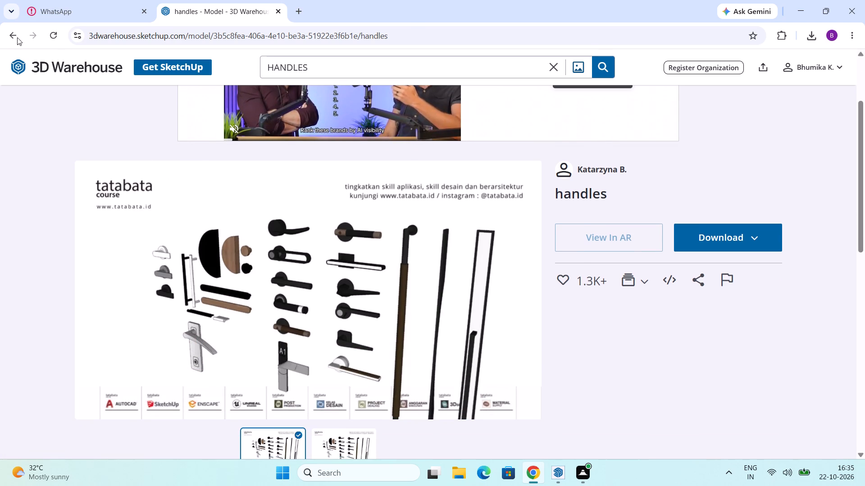
pyautogui.click(8, 36)
# Download the 17 MB tatabata handles model as a SketchUp file.
pyautogui.scroll(-6, 390, 299)
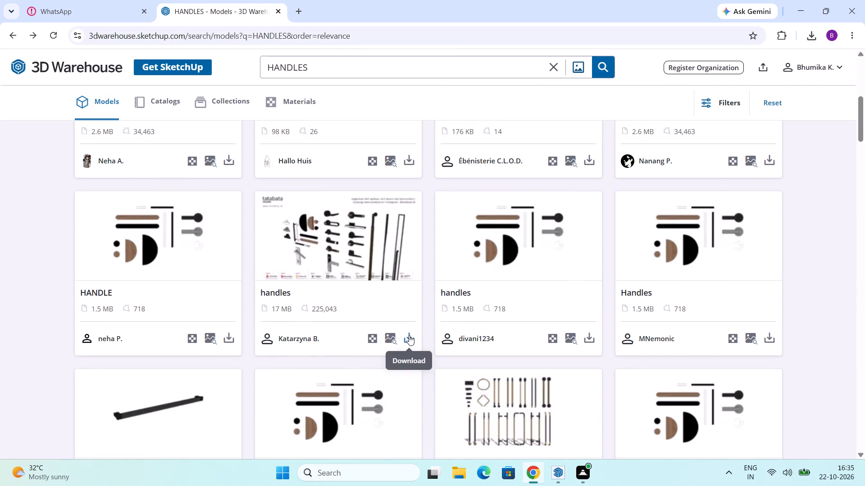
pyautogui.click(409, 336)
pyautogui.click(447, 365)
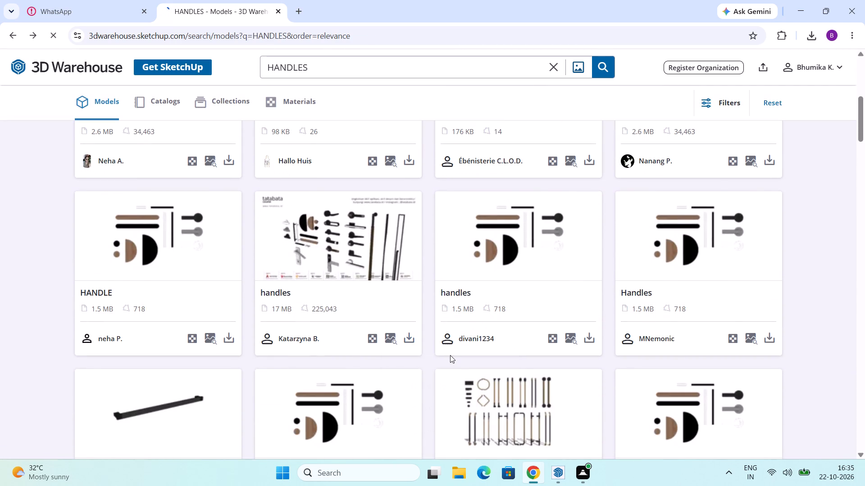
pyautogui.scroll(-2, 487, 259)
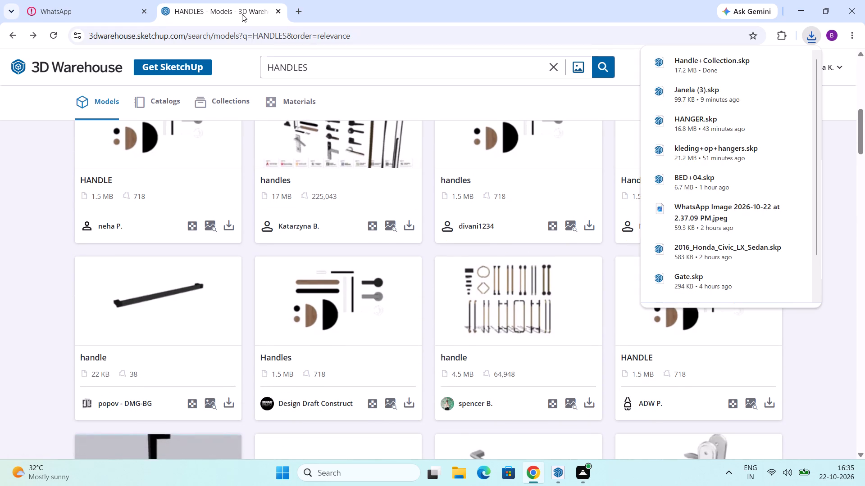
# Switch to SketchUp and import the Handle+Collection file from the Downloads folder into the bedroom model.
pyautogui.hotkey('alt', 'Tab')
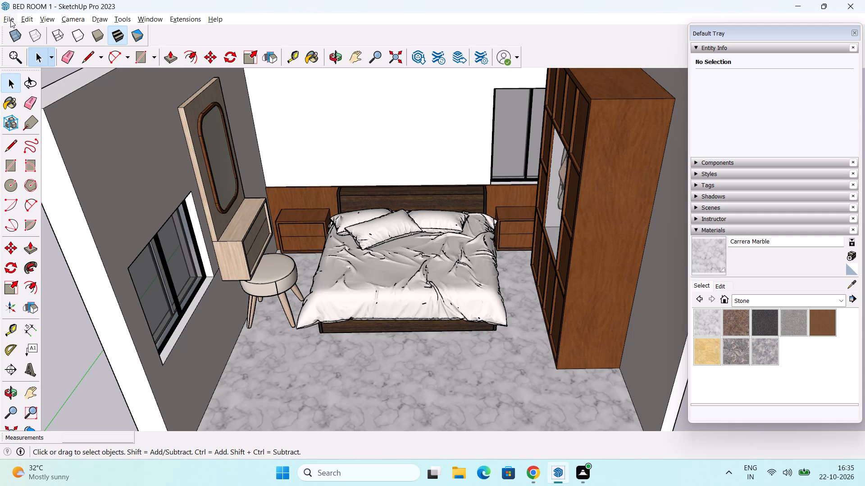
pyautogui.click(10, 20)
pyautogui.click(84, 186)
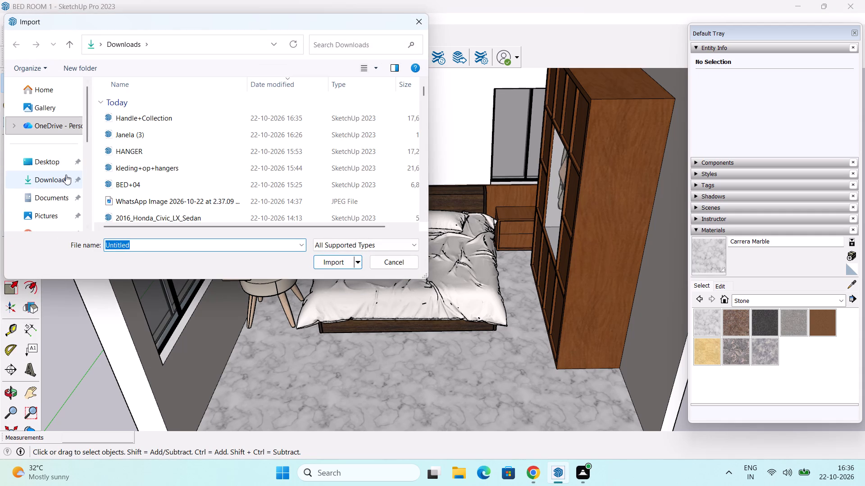
pyautogui.click(64, 176)
pyautogui.click(190, 118)
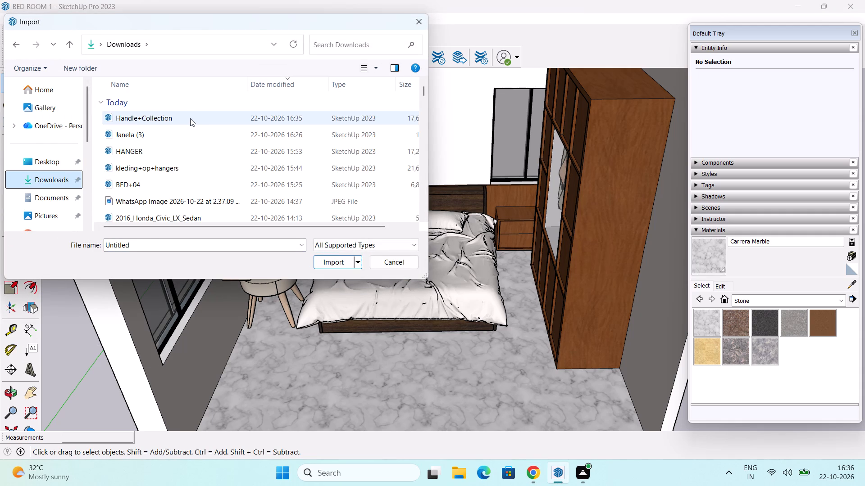
pyautogui.click(341, 261)
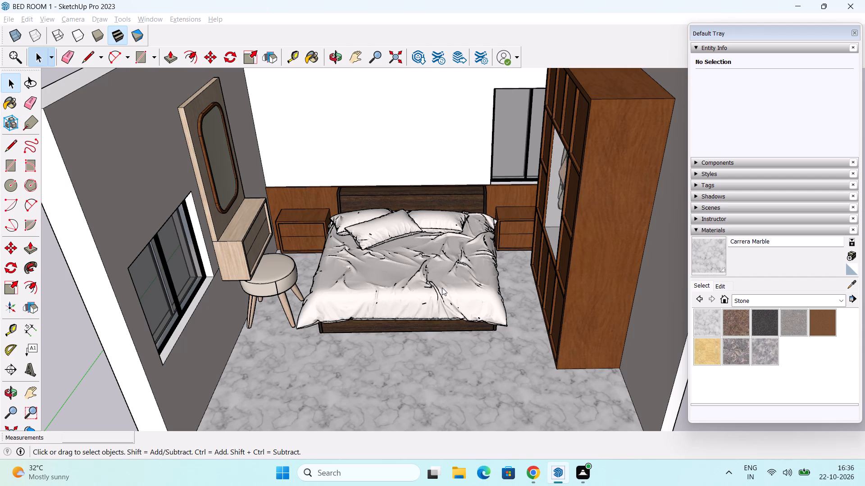
pyautogui.scroll(-15, 420, 289)
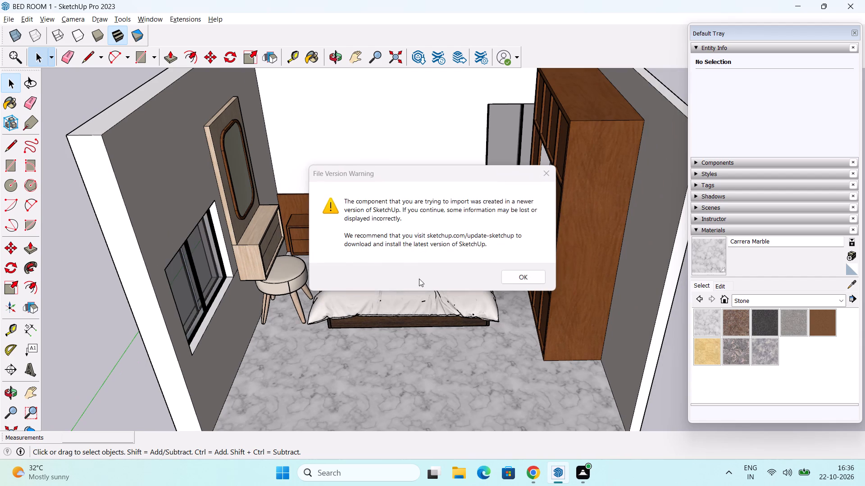
pyautogui.click(527, 276)
# Place the imported handle collection outside the room, in front of its open side.
pyautogui.scroll(-4, 451, 320)
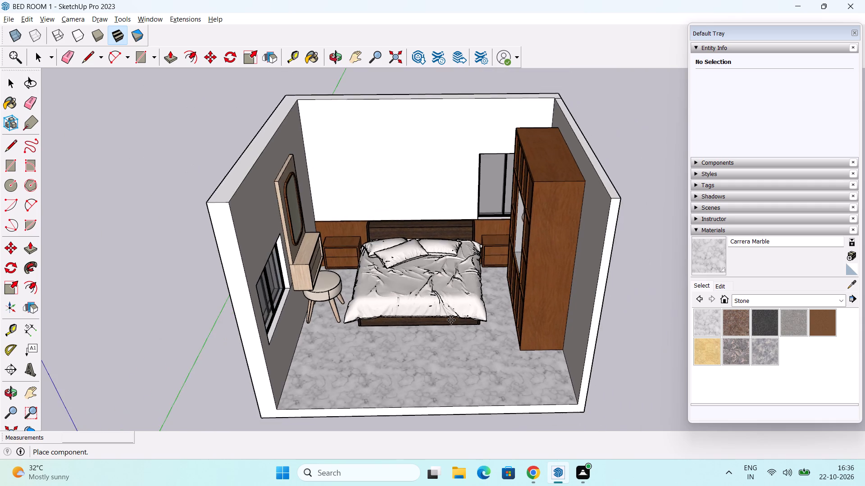
pyautogui.scroll(-6, 451, 320)
pyautogui.keyDown('shift'); pyautogui.moveTo(552, 326); pyautogui.dragTo(494, 247, button='middle'); pyautogui.keyUp('shift')
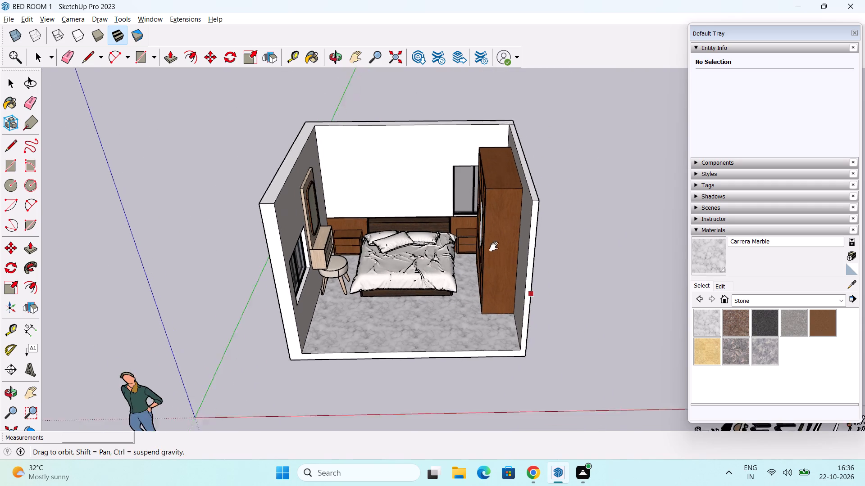
pyautogui.keyDown('shift'); pyautogui.moveTo(494, 247); pyautogui.dragTo(475, 206, button='middle'); pyautogui.keyUp('shift')
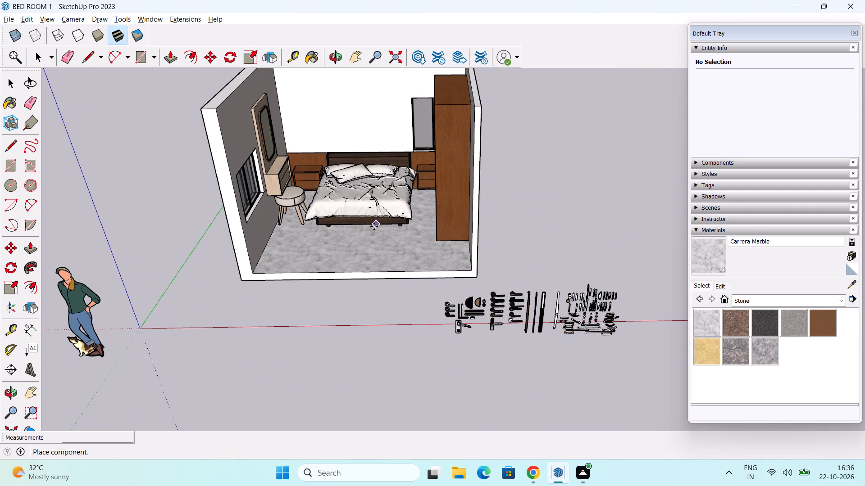
pyautogui.click(374, 226)
pyautogui.scroll(4, 471, 327)
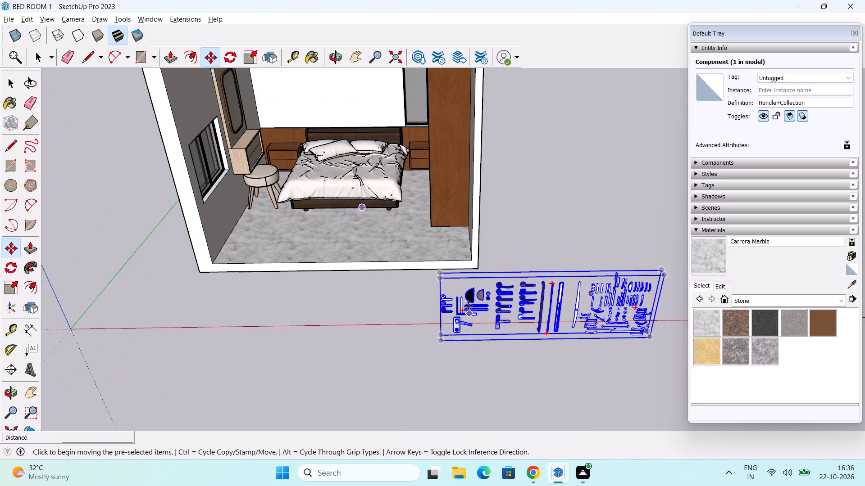
pyautogui.scroll(3, 468, 306)
pyautogui.press('space')
# Inside the handle collection component, move the small black round knob about 10' 4" onto the bedroom floor near the wardrobe.
pyautogui.moveTo(530, 285); pyautogui.dragTo(406, 283, button='middle')
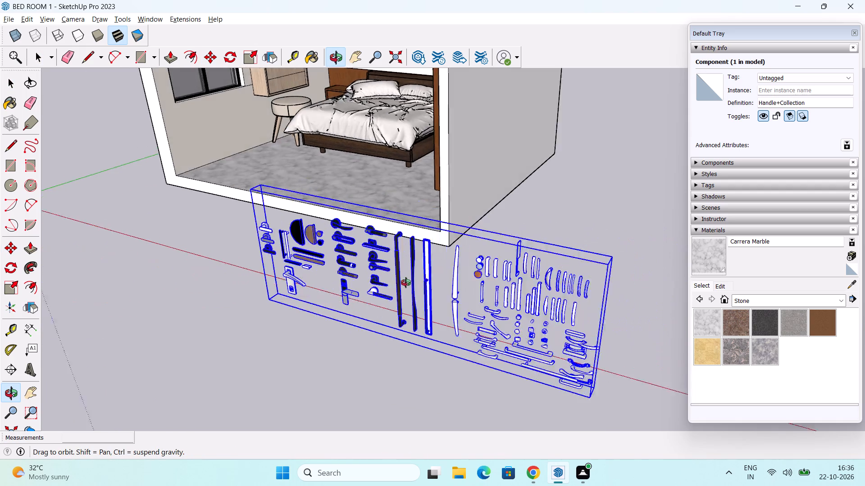
pyautogui.moveTo(406, 283); pyautogui.dragTo(426, 288, button='middle')
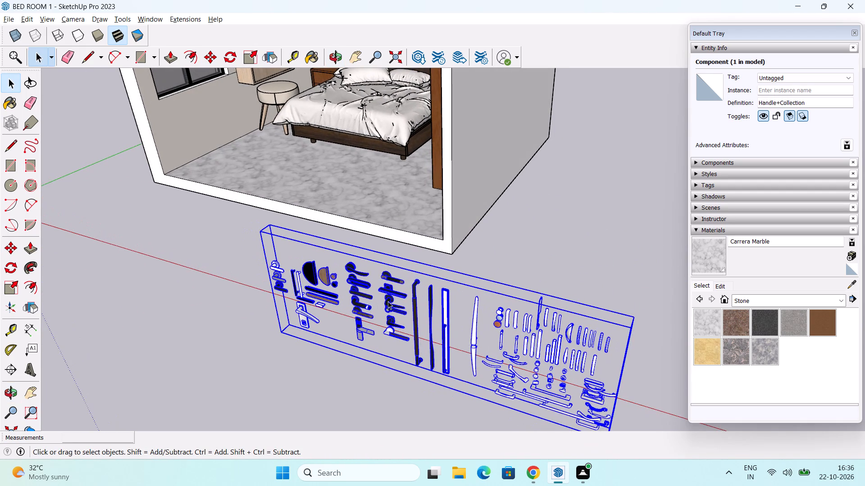
pyautogui.doubleClick(389, 300)
pyautogui.moveTo(338, 308); pyautogui.dragTo(358, 290, button='middle')
pyautogui.scroll(13, 375, 258)
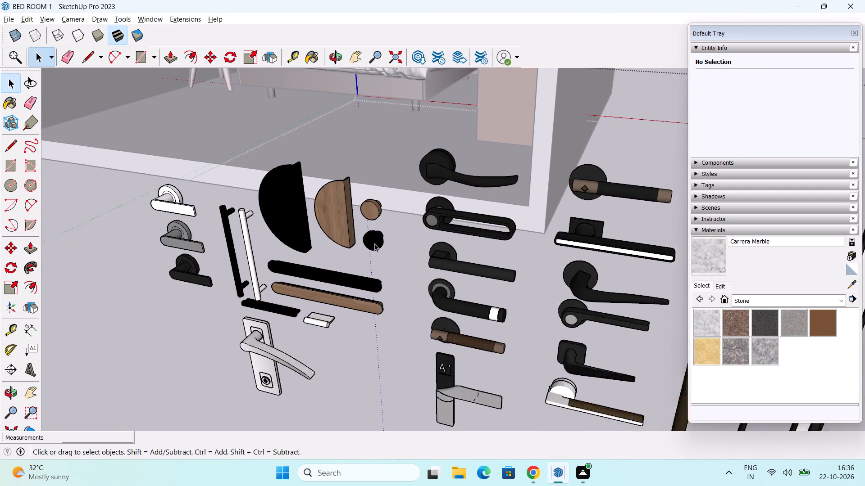
pyautogui.click(378, 243)
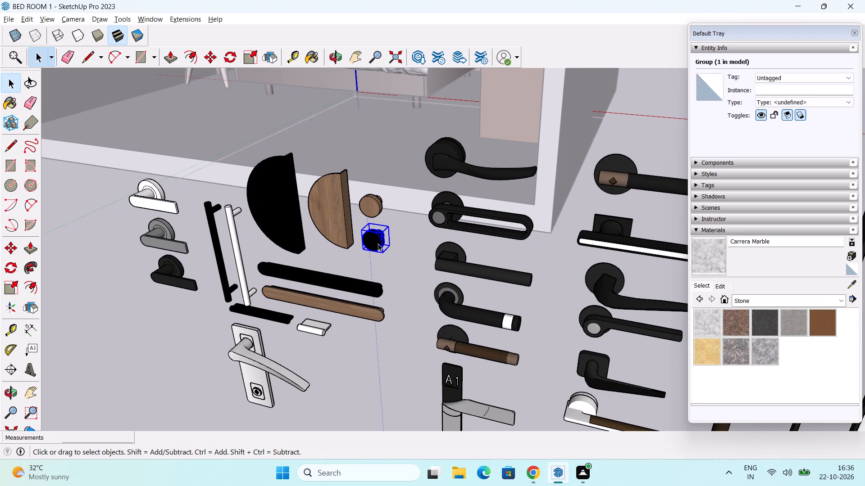
pyautogui.scroll(-1, 378, 243)
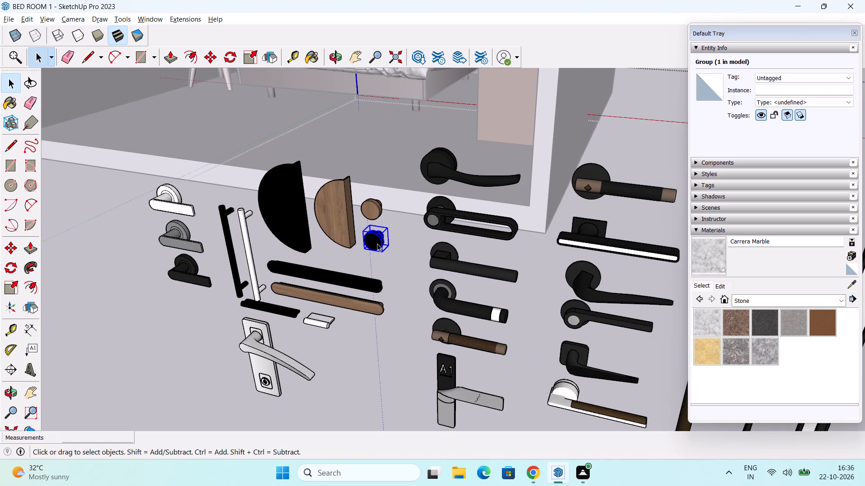
pyautogui.press('m')
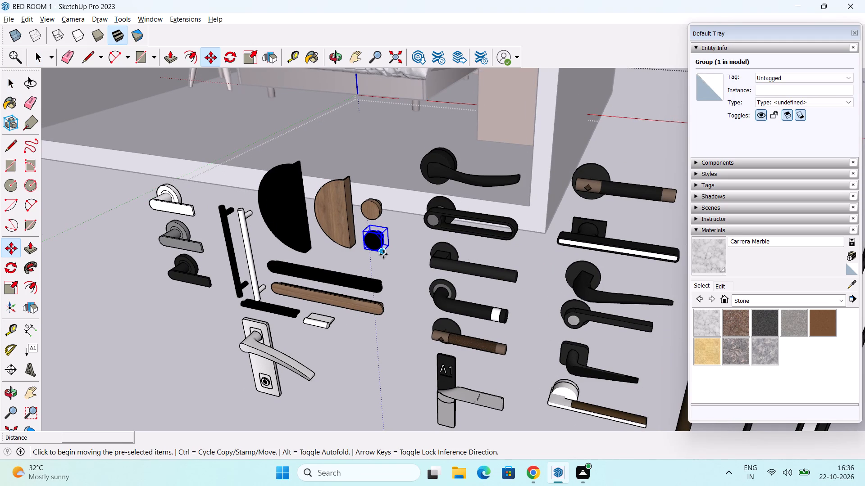
pyautogui.click(383, 254)
pyautogui.scroll(-5, 366, 175)
pyautogui.keyDown('shift'); pyautogui.moveTo(370, 166); pyautogui.dragTo(436, 285, button='middle'); pyautogui.keyUp('shift')
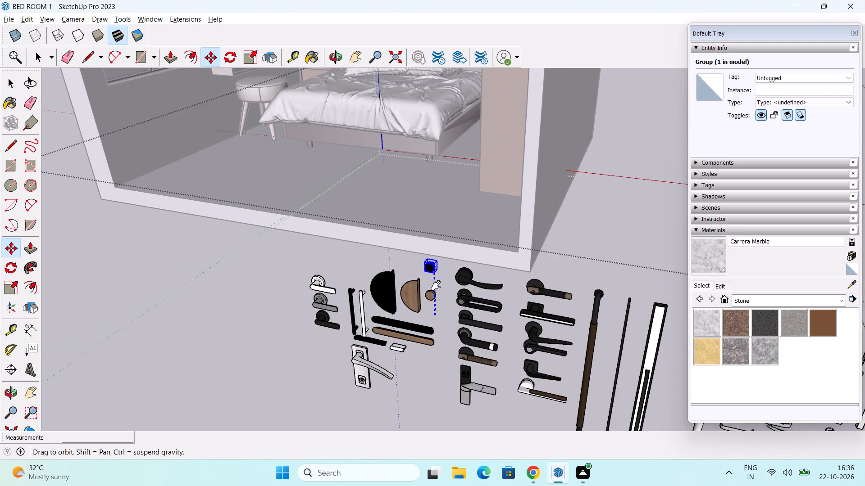
pyautogui.keyDown('shift'); pyautogui.moveTo(436, 285); pyautogui.dragTo(436, 286, button='middle'); pyautogui.keyUp('shift')
pyautogui.moveTo(442, 209); pyautogui.dragTo(558, 309, button='middle')
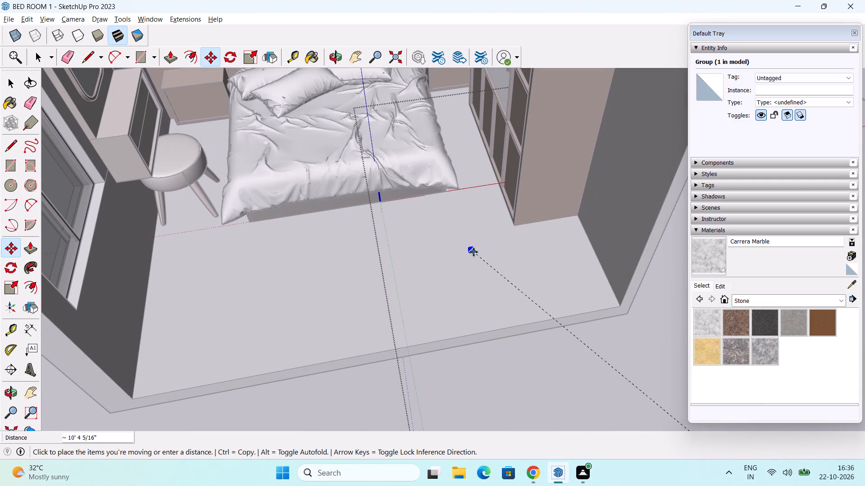
pyautogui.click(473, 252)
pyautogui.press('space')
pyautogui.click(500, 378)
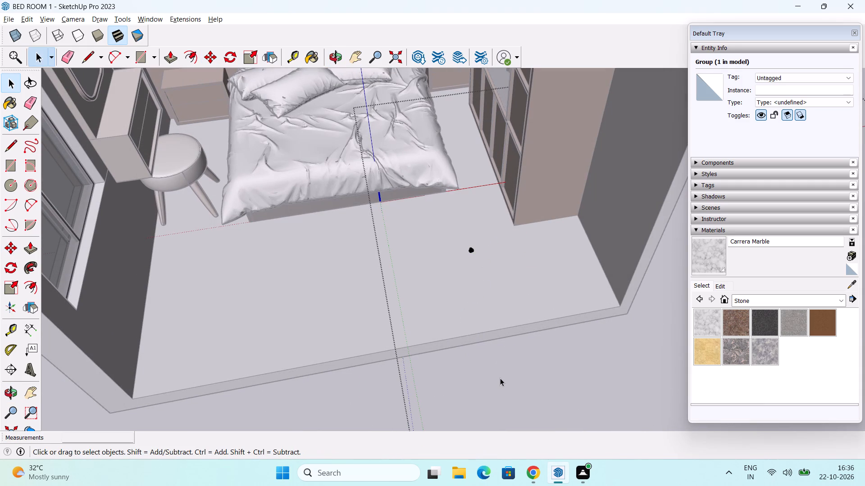
pyautogui.press('Escape')
# Inside the handle collection component, delete all the handles outside the room, keeping only the black round knob on the bedroom floor.
pyautogui.scroll(11, 474, 254)
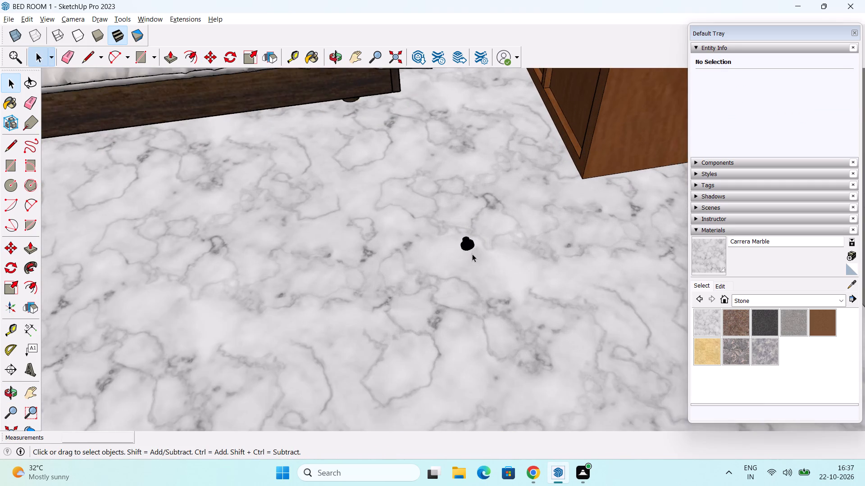
pyautogui.scroll(3, 472, 254)
pyautogui.click(459, 244)
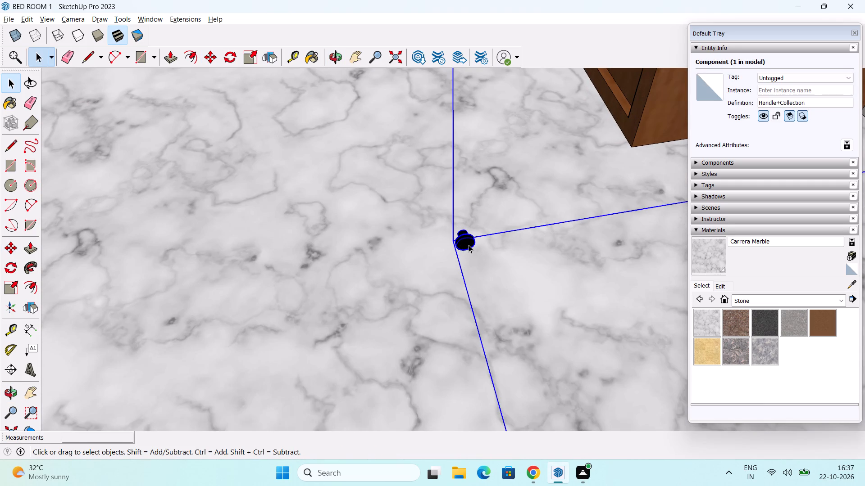
pyautogui.scroll(-19, 469, 245)
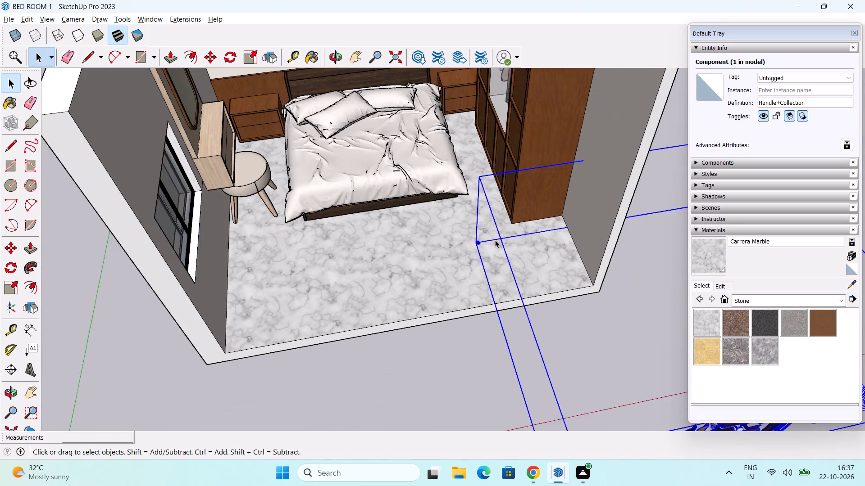
pyautogui.scroll(-7, 495, 240)
pyautogui.keyDown('shift'); pyautogui.moveTo(547, 285); pyautogui.dragTo(411, 238, button='middle'); pyautogui.keyUp('shift')
pyautogui.scroll(2, 488, 299)
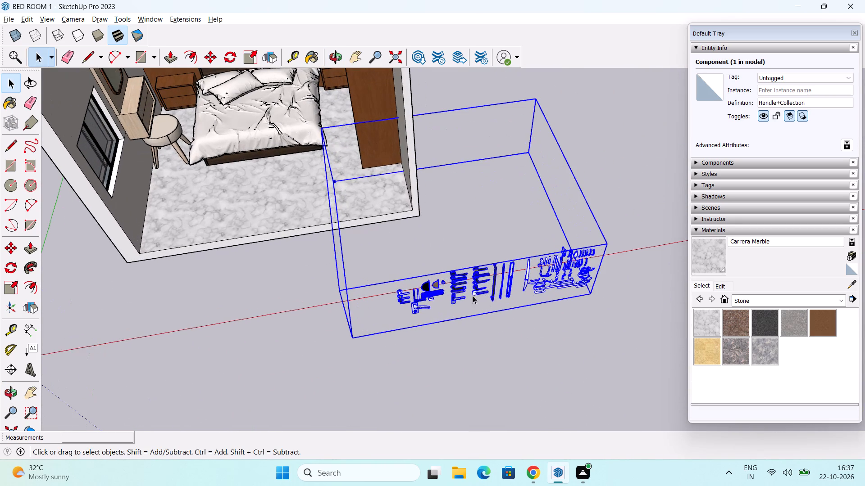
pyautogui.click(458, 291)
pyautogui.press('Escape')
pyautogui.press('Escape')
pyautogui.scroll(4, 416, 292)
pyautogui.doubleClick(397, 297)
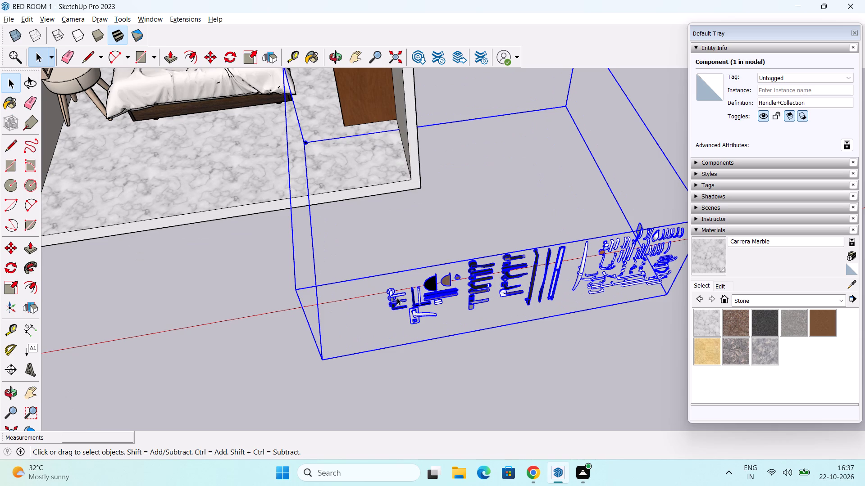
pyautogui.moveTo(382, 261); pyautogui.dragTo(445, 350)
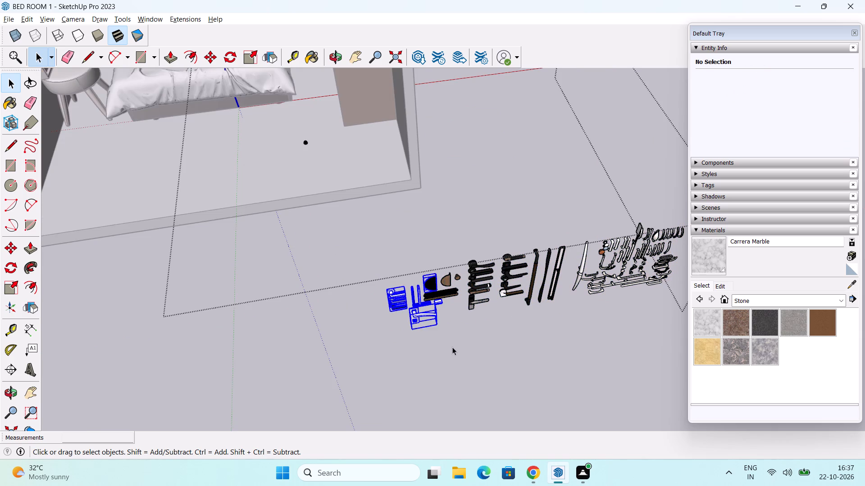
pyautogui.moveTo(460, 331); pyautogui.dragTo(368, 321, button='middle')
pyautogui.moveTo(302, 199); pyautogui.dragTo(304, 199)
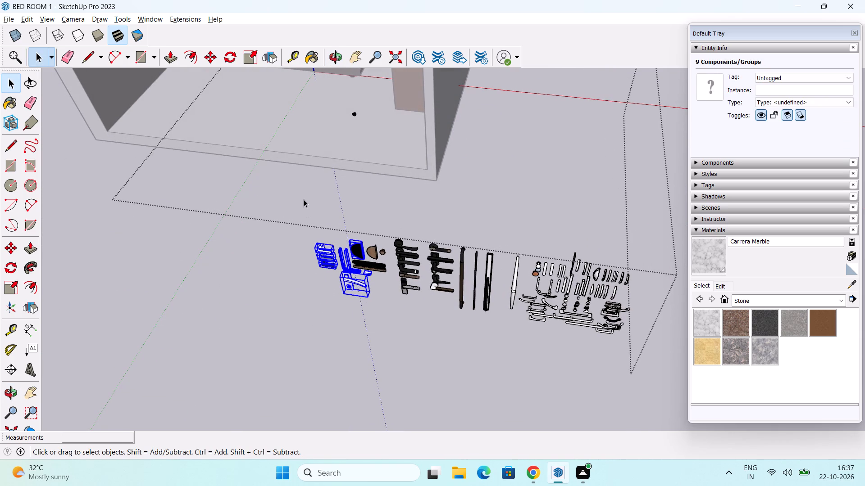
pyautogui.moveTo(304, 199); pyautogui.dragTo(668, 381)
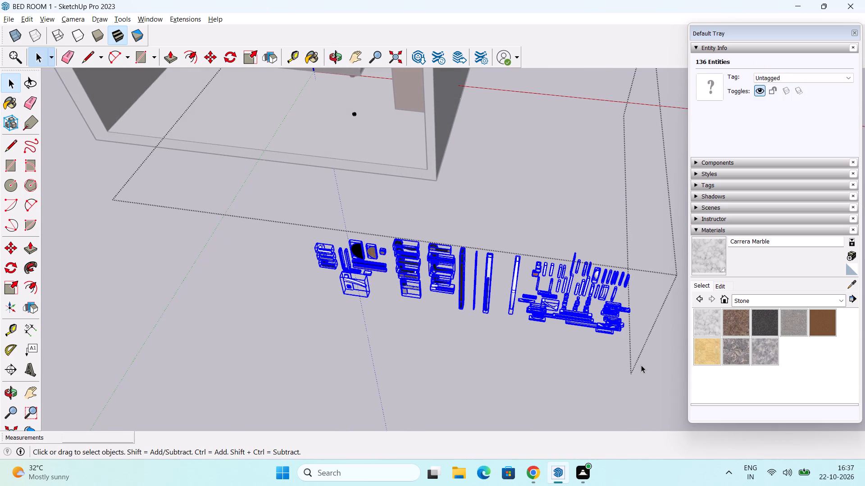
pyautogui.press('Delete')
pyautogui.press('Delete')
pyautogui.press('Delete')
pyautogui.press('Delete')
pyautogui.press('Delete')
pyautogui.press('Delete')
pyautogui.press('Delete')
pyautogui.press('Delete')
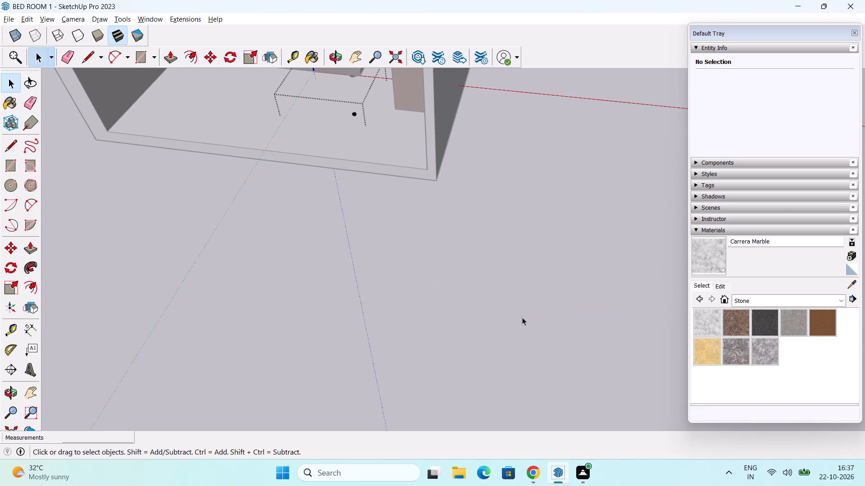
pyautogui.scroll(-1, 414, 193)
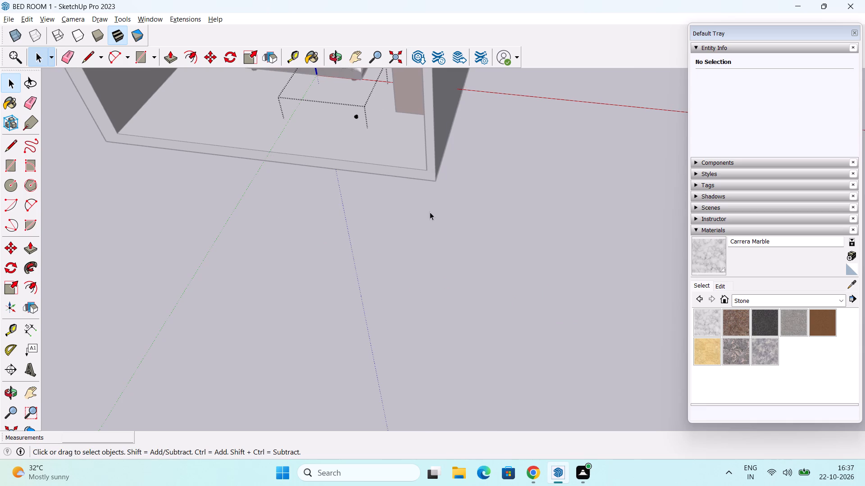
pyautogui.press('Escape')
# Save the BED ROOM 1 model.
pyautogui.scroll(-2, 432, 210)
pyautogui.moveTo(387, 181); pyautogui.dragTo(400, 203, button='middle')
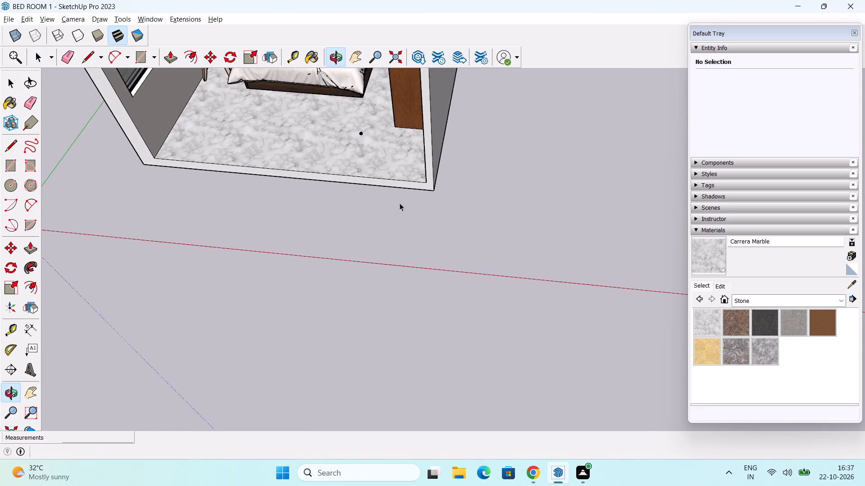
pyautogui.keyDown('shift'); pyautogui.moveTo(397, 192); pyautogui.dragTo(415, 275, button='middle'); pyautogui.keyUp('shift')
pyautogui.hotkey('ctrl', 's')
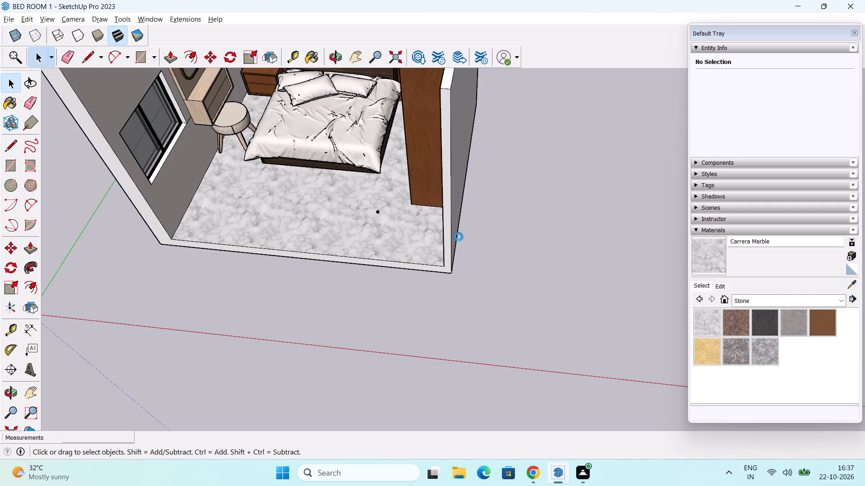
pyautogui.hotkey('ctrl', 's')
pyautogui.hotkey('ctrl', 's')
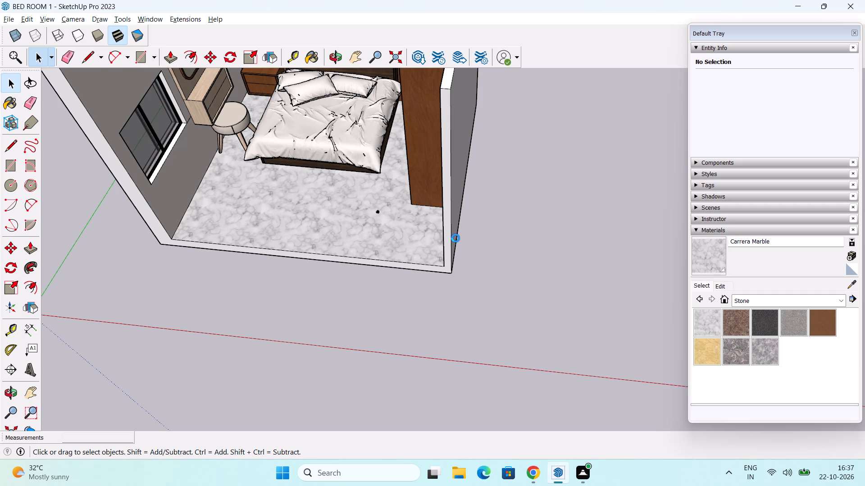
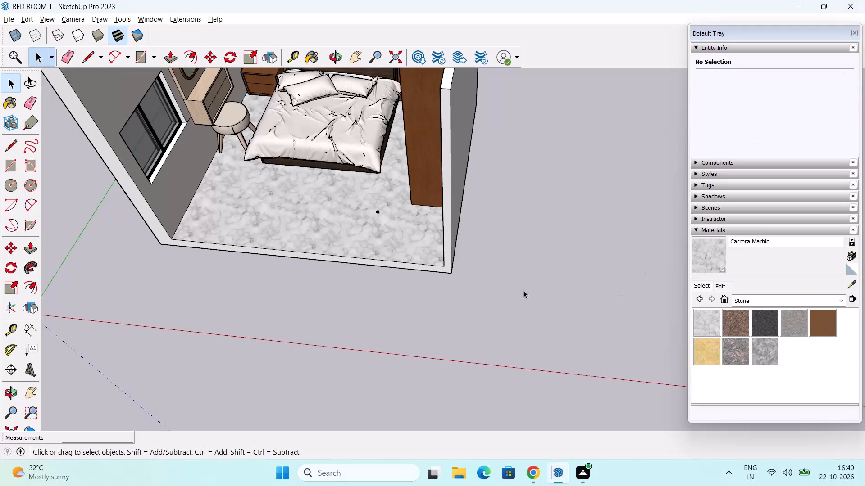
# Scale the black round knob on the floor to about 3.27 along blue and 4.81 along green, and widen it along red.
pyautogui.scroll(7, 352, 202)
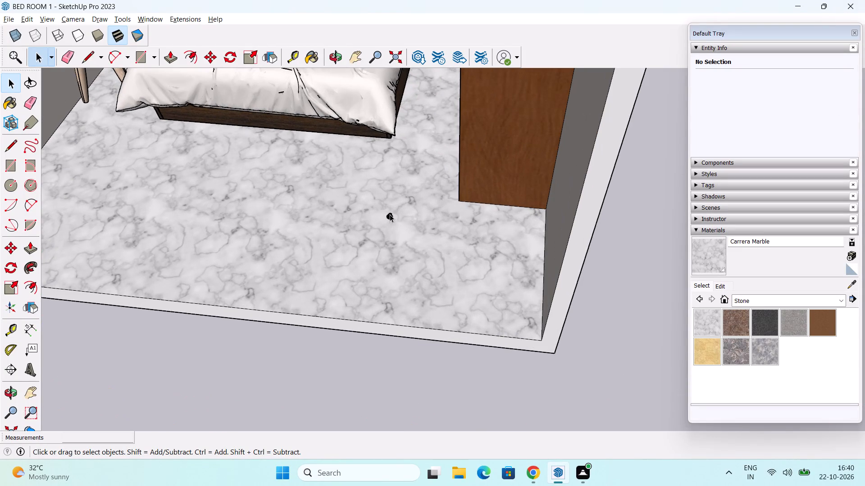
pyautogui.click(390, 214)
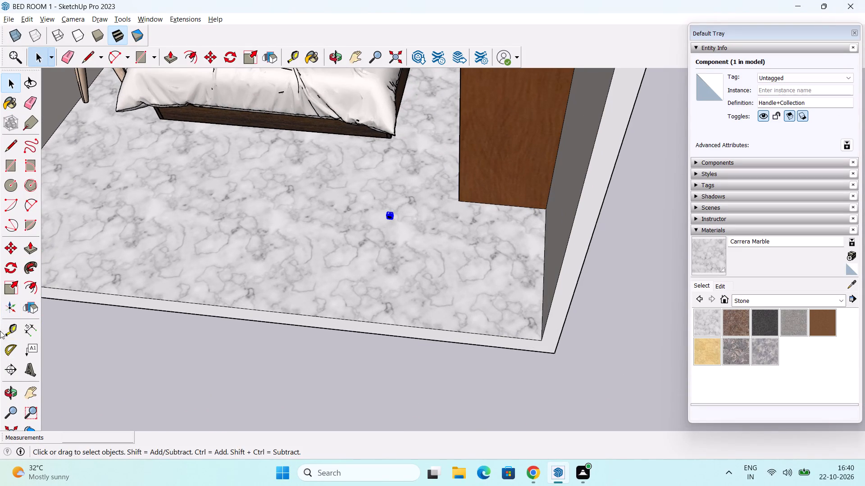
pyautogui.click(13, 293)
pyautogui.scroll(5, 391, 214)
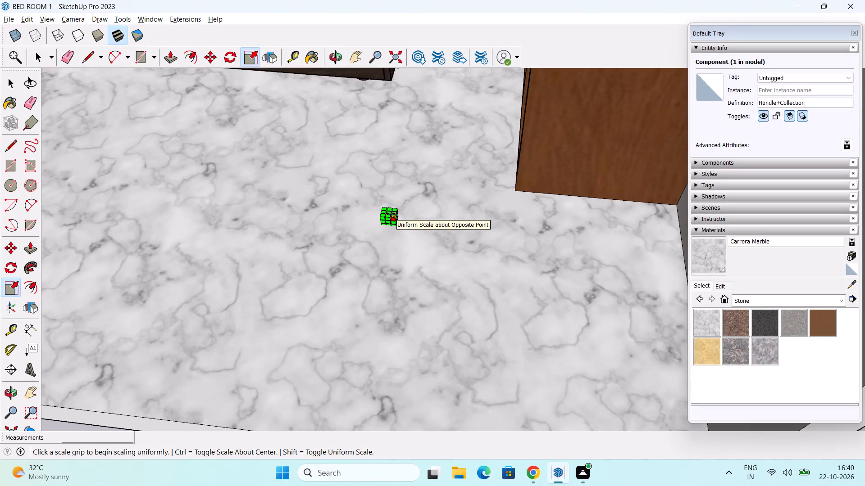
pyautogui.scroll(5, 391, 214)
pyautogui.moveTo(389, 213); pyautogui.dragTo(387, 191)
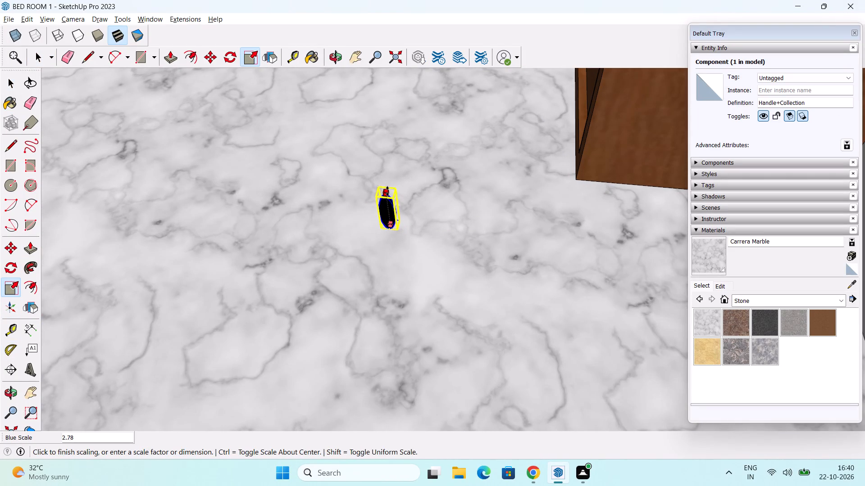
pyautogui.moveTo(387, 191); pyautogui.dragTo(387, 189)
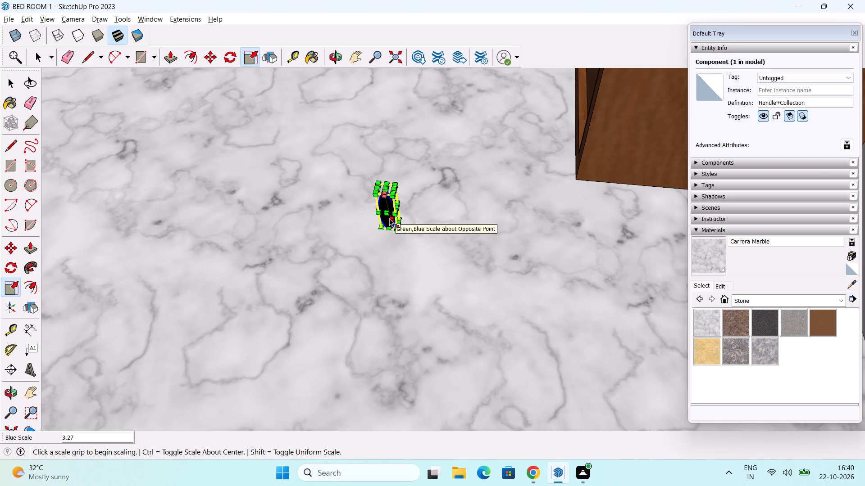
pyautogui.moveTo(387, 214); pyautogui.dragTo(373, 243)
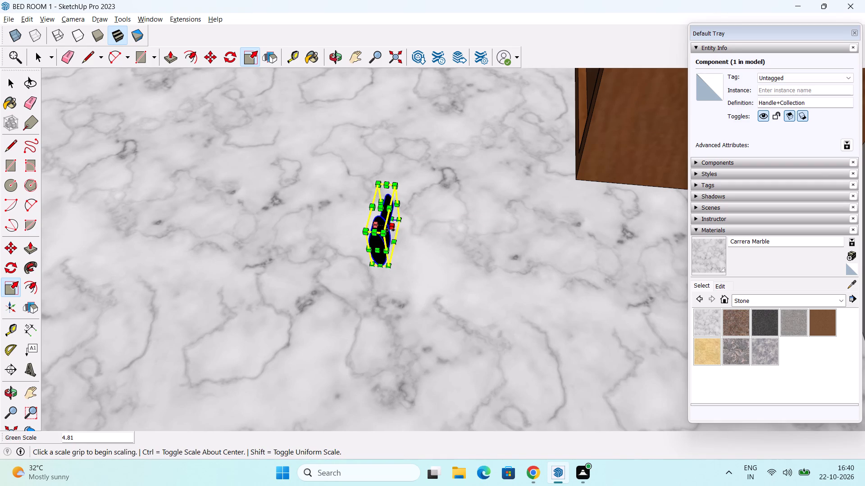
pyautogui.moveTo(393, 228); pyautogui.dragTo(424, 229)
pyautogui.scroll(-7, 436, 261)
pyautogui.press('space')
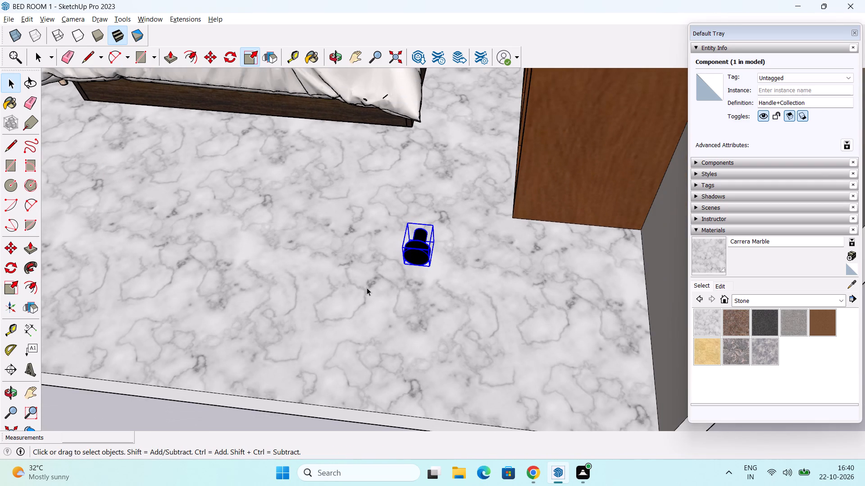
pyautogui.click(370, 288)
# Rotate the enlarged knob 90 degrees on the floor plane.
pyautogui.moveTo(391, 289); pyautogui.dragTo(519, 172, button='middle')
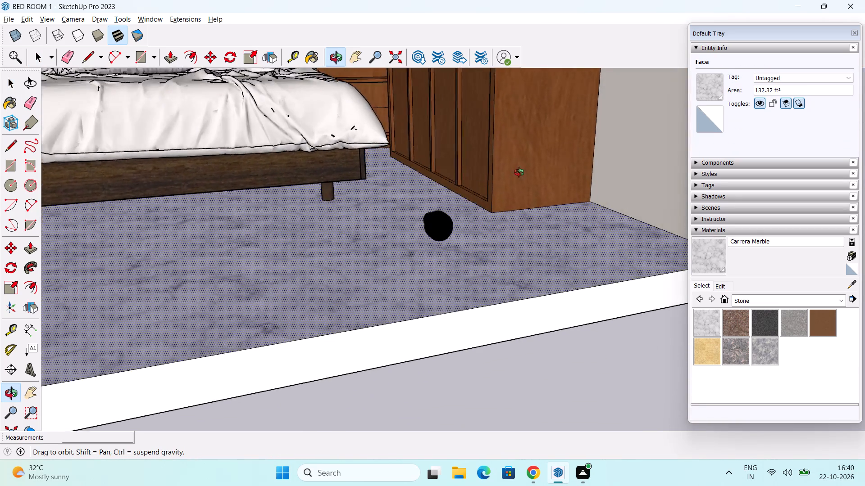
pyautogui.moveTo(519, 172); pyautogui.dragTo(488, 230, button='middle')
pyautogui.scroll(-5, 489, 233)
pyautogui.click(455, 247)
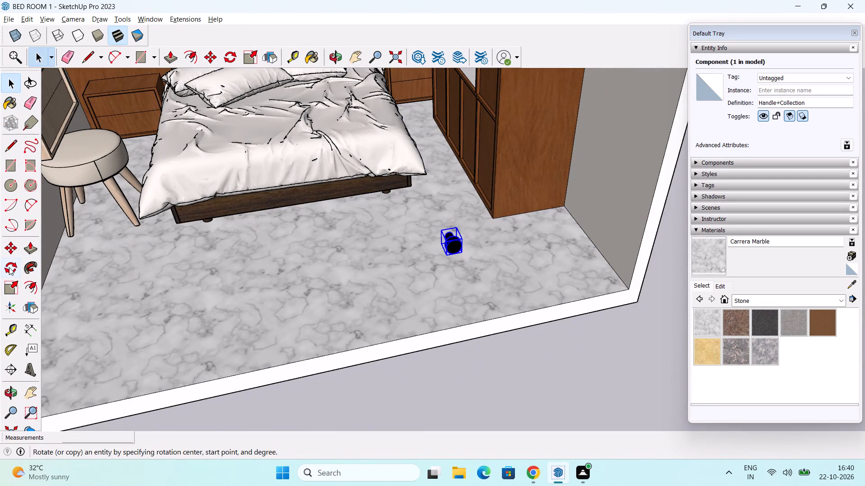
pyautogui.click(9, 267)
pyautogui.click(454, 254)
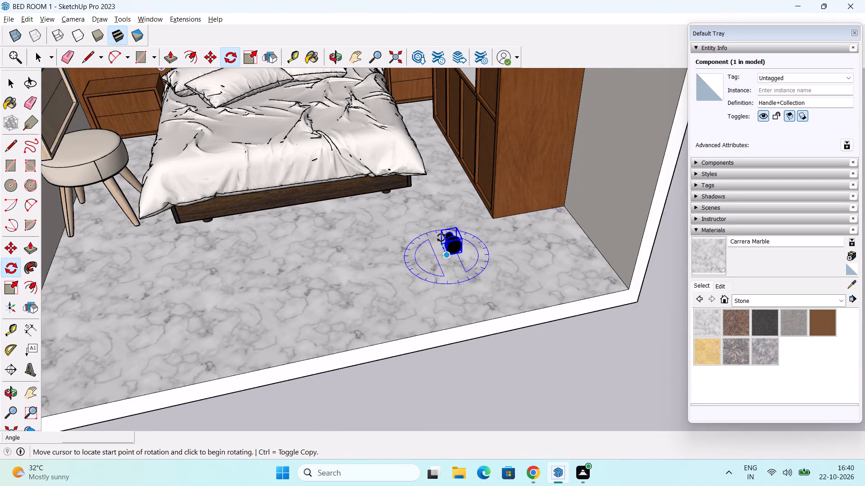
pyautogui.click(441, 238)
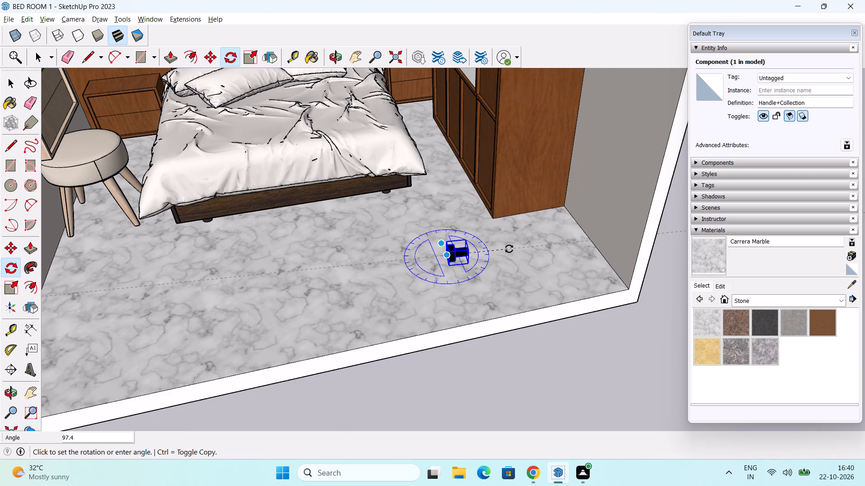
pyautogui.write('90')
pyautogui.press('Return')
pyautogui.press('space')
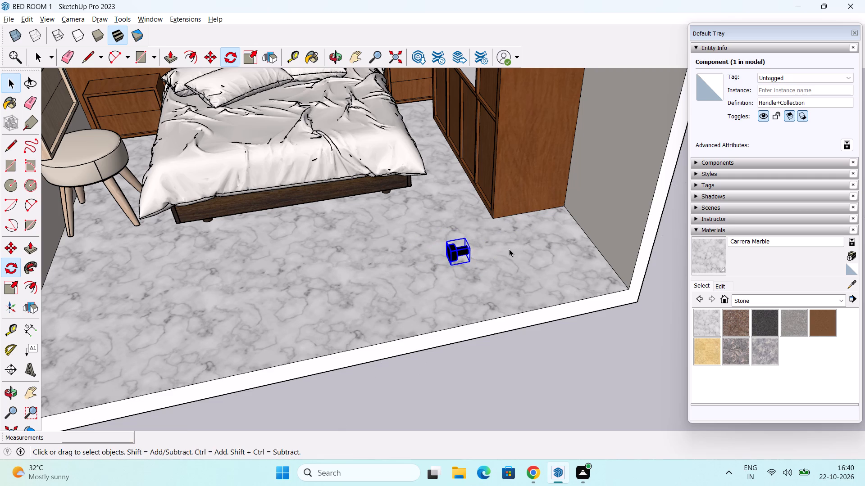
# Copy the knob about 9' 5 3/4" from the floor onto the wardrobe's top door nearest the window, at its lower inner corner.
pyautogui.moveTo(484, 247); pyautogui.dragTo(610, 288, button='middle')
pyautogui.scroll(-3, 580, 275)
pyautogui.moveTo(528, 276); pyautogui.dragTo(530, 297, button='middle')
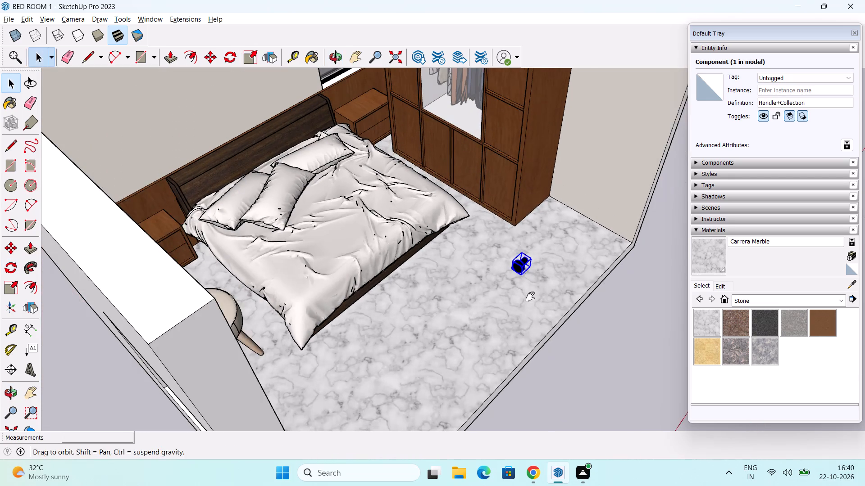
pyautogui.moveTo(530, 297); pyautogui.dragTo(546, 334, button='middle')
pyautogui.moveTo(544, 322); pyautogui.dragTo(596, 310, button='middle')
pyautogui.keyDown('shift'); pyautogui.moveTo(471, 298); pyautogui.dragTo(479, 357, button='middle'); pyautogui.keyUp('shift')
pyautogui.moveTo(521, 356); pyautogui.dragTo(499, 337, button='middle')
pyautogui.scroll(1, 514, 358)
pyautogui.keyDown('shift'); pyautogui.moveTo(517, 359); pyautogui.dragTo(521, 378, button='middle'); pyautogui.keyUp('shift')
pyautogui.keyDown('shift'); pyautogui.moveTo(527, 379); pyautogui.dragTo(509, 373, button='middle'); pyautogui.keyUp('shift')
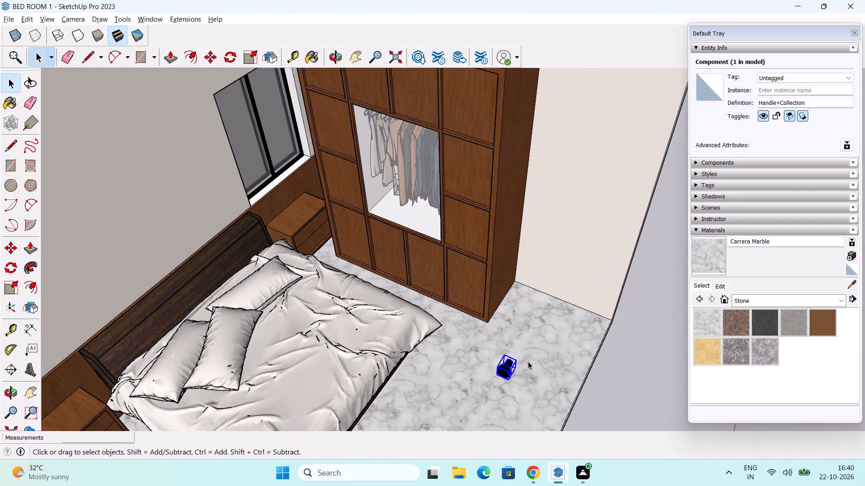
pyautogui.moveTo(529, 366); pyautogui.dragTo(517, 356, button='middle')
pyautogui.scroll(2, 486, 377)
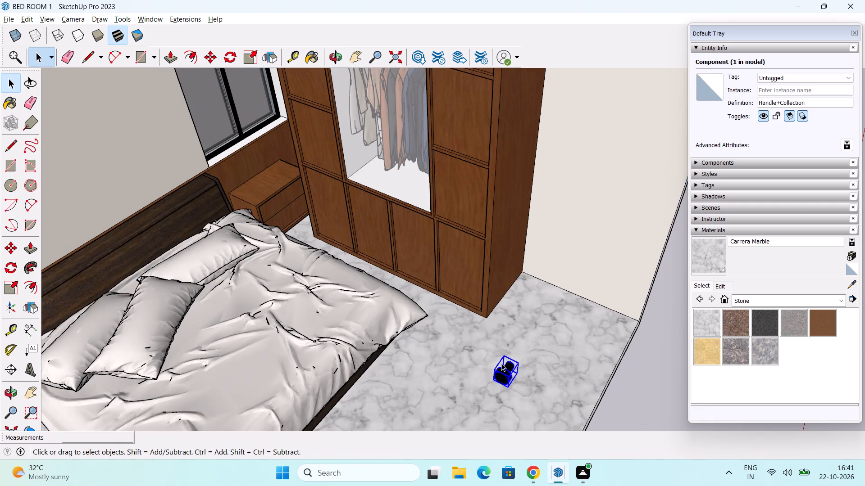
pyautogui.moveTo(501, 363); pyautogui.dragTo(505, 375, button='middle')
pyautogui.scroll(-1, 506, 362)
pyautogui.keyDown('shift'); pyautogui.moveTo(512, 363); pyautogui.dragTo(505, 399, button='middle'); pyautogui.keyUp('shift')
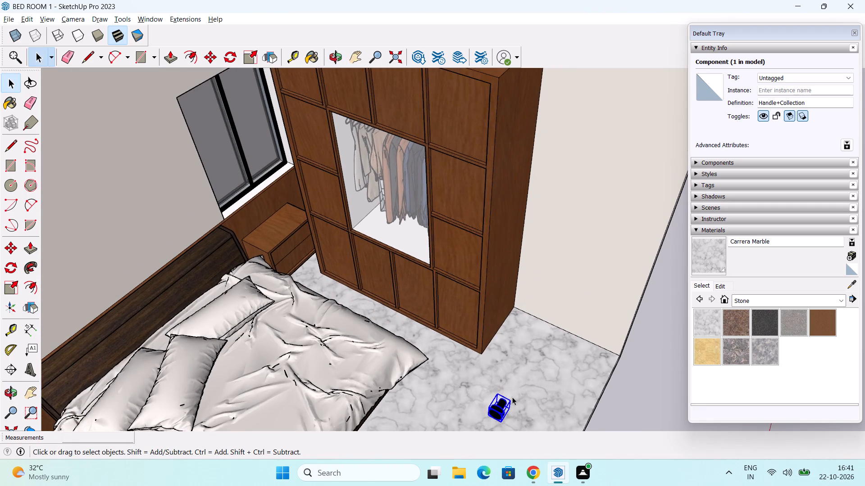
pyautogui.scroll(1, 512, 397)
pyautogui.press('m')
pyautogui.scroll(3, 506, 402)
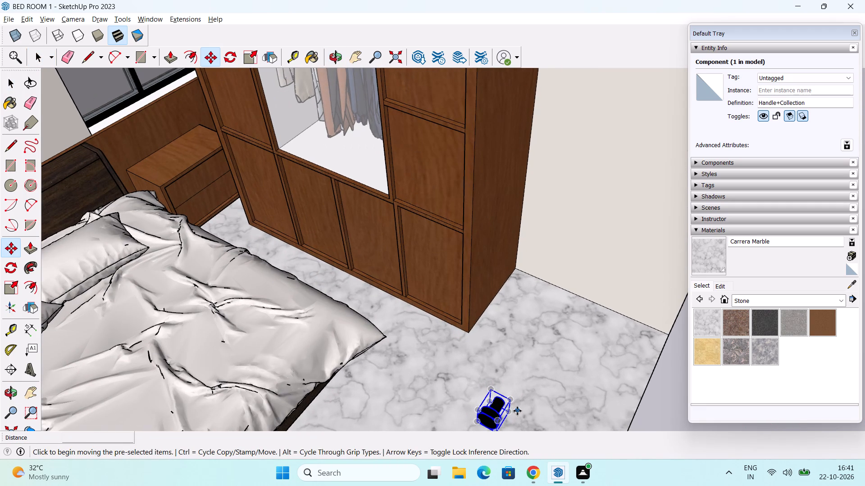
pyautogui.keyDown('shift'); pyautogui.moveTo(517, 411); pyautogui.dragTo(509, 396, button='middle'); pyautogui.keyUp('shift')
pyautogui.scroll(7, 471, 391)
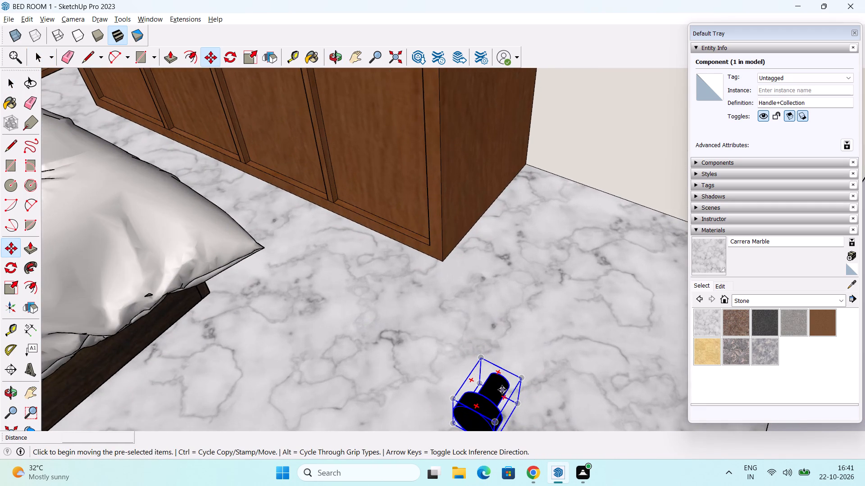
pyautogui.click(510, 383)
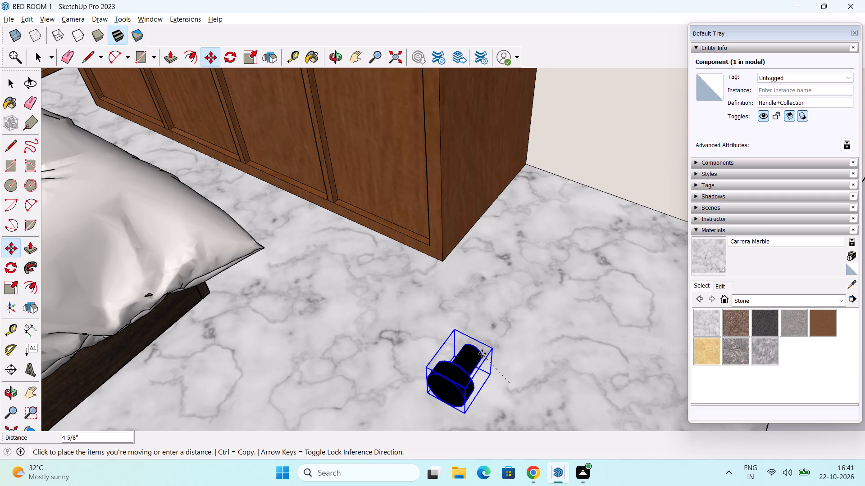
pyautogui.scroll(-5, 410, 284)
pyautogui.keyDown('shift'); pyautogui.moveTo(368, 217); pyautogui.dragTo(410, 255, button='middle'); pyautogui.keyUp('shift')
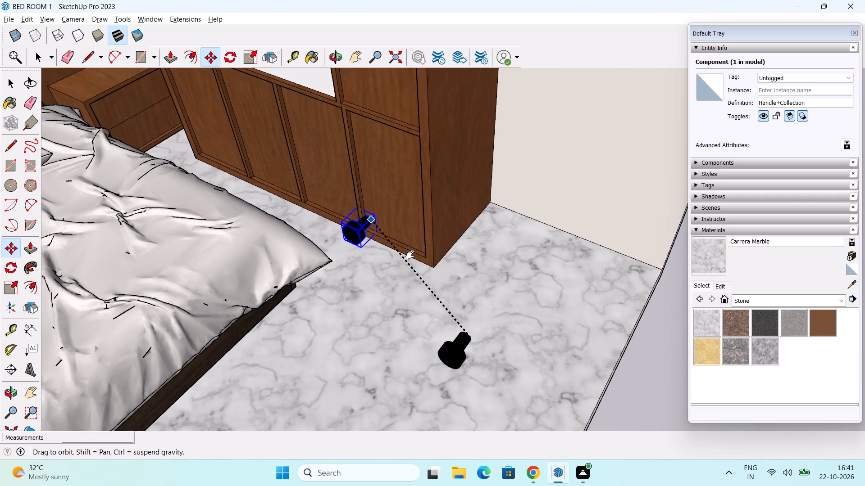
pyautogui.keyDown('shift'); pyautogui.moveTo(410, 255); pyautogui.dragTo(500, 326, button='middle'); pyautogui.keyUp('shift')
pyautogui.scroll(-3, 414, 234)
pyautogui.keyDown('shift'); pyautogui.moveTo(398, 202); pyautogui.dragTo(480, 309, button='middle'); pyautogui.keyUp('shift')
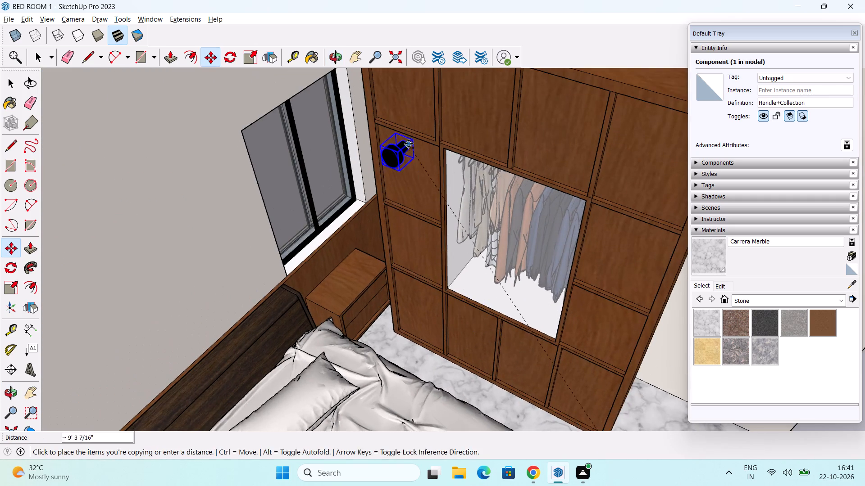
pyautogui.keyDown('shift'); pyautogui.moveTo(409, 144); pyautogui.dragTo(432, 184, button='middle'); pyautogui.keyUp('shift')
pyautogui.scroll(9, 439, 165)
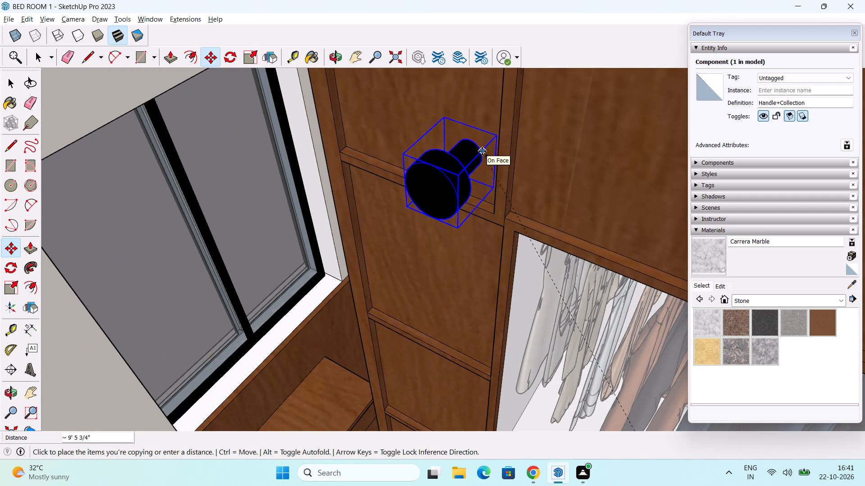
pyautogui.click(482, 151)
# Scale the knob copy on the wardrobe door down to about 0.50 along green and about 0.7 along blue.
pyautogui.scroll(-2, 546, 183)
pyautogui.moveTo(537, 232); pyautogui.dragTo(564, 216, button='middle')
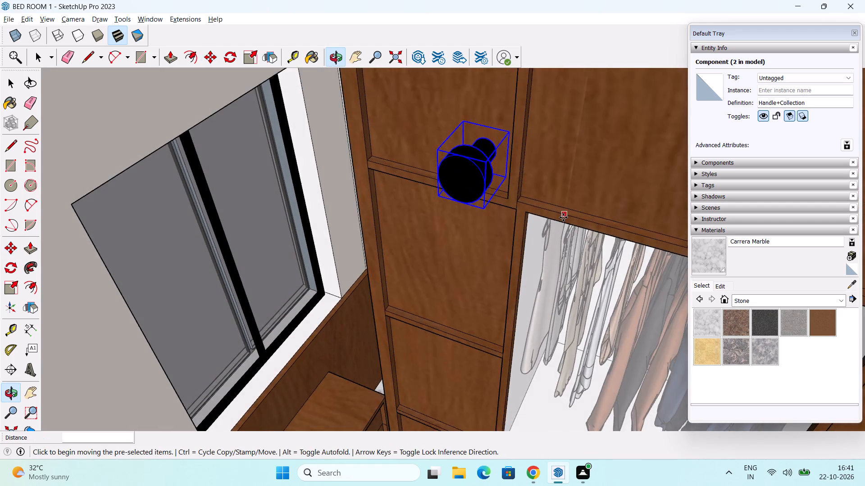
pyautogui.scroll(-6, 563, 217)
pyautogui.keyDown('shift'); pyautogui.moveTo(538, 243); pyautogui.dragTo(523, 279, button='middle'); pyautogui.keyUp('shift')
pyautogui.scroll(-6, 521, 279)
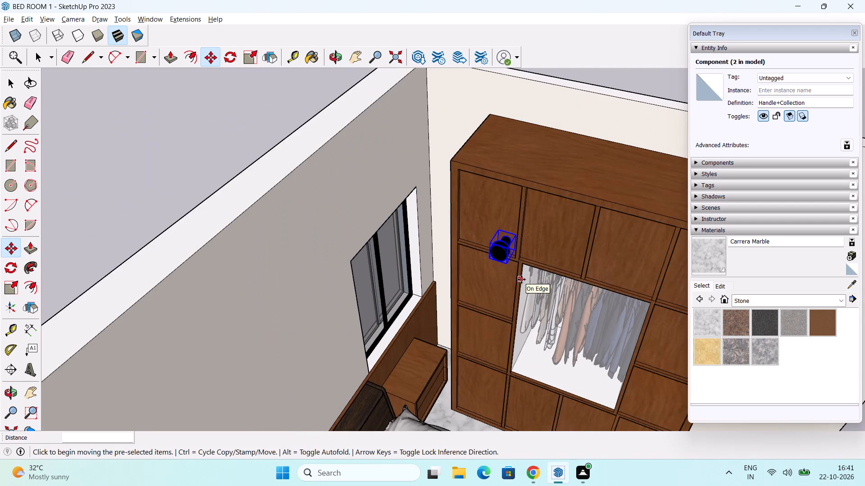
pyautogui.scroll(-3, 521, 279)
pyautogui.moveTo(521, 279); pyautogui.dragTo(467, 177, button='middle')
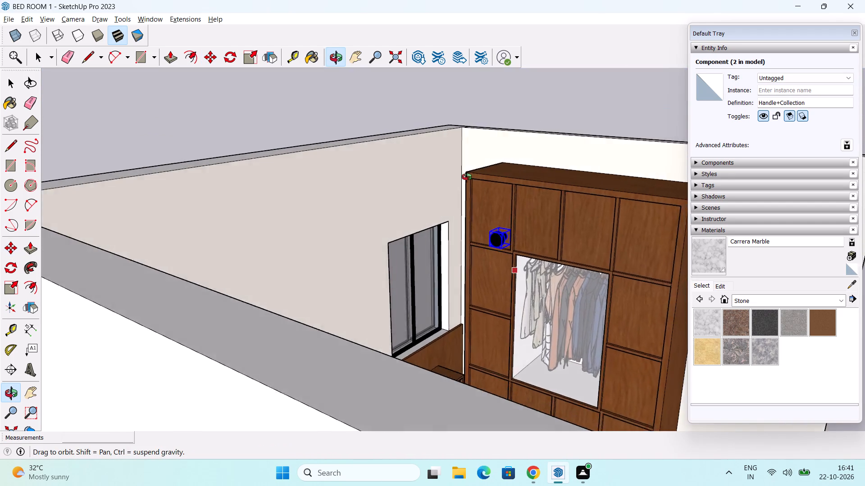
pyautogui.moveTo(467, 177); pyautogui.dragTo(394, 168, button='middle')
pyautogui.scroll(3, 437, 249)
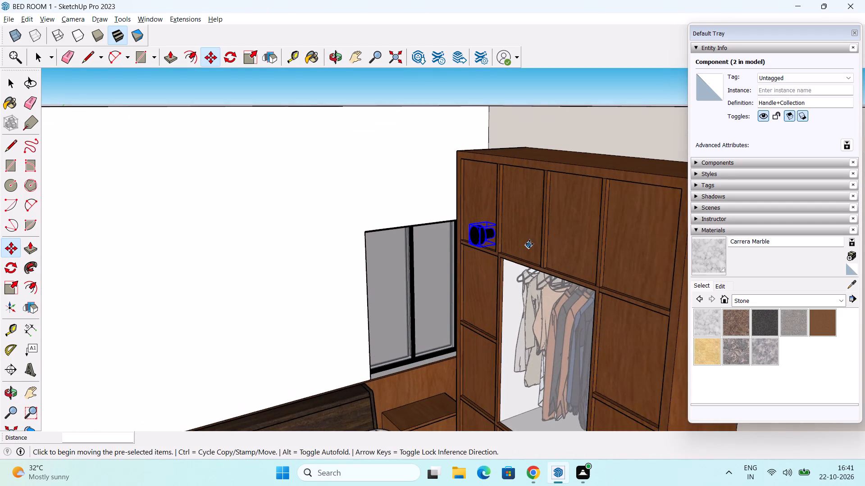
pyautogui.scroll(5, 516, 238)
pyautogui.moveTo(472, 234); pyautogui.dragTo(591, 485, button='middle')
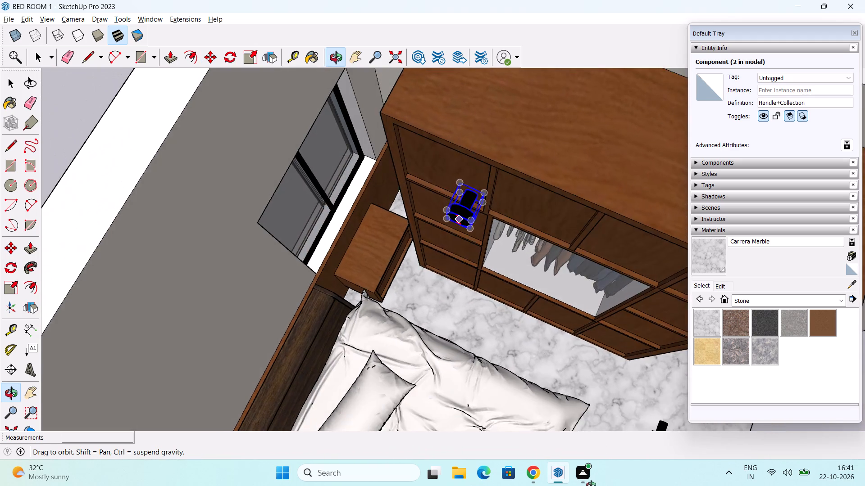
pyautogui.moveTo(591, 485); pyautogui.dragTo(470, 270, button='middle')
pyautogui.scroll(-3, 535, 241)
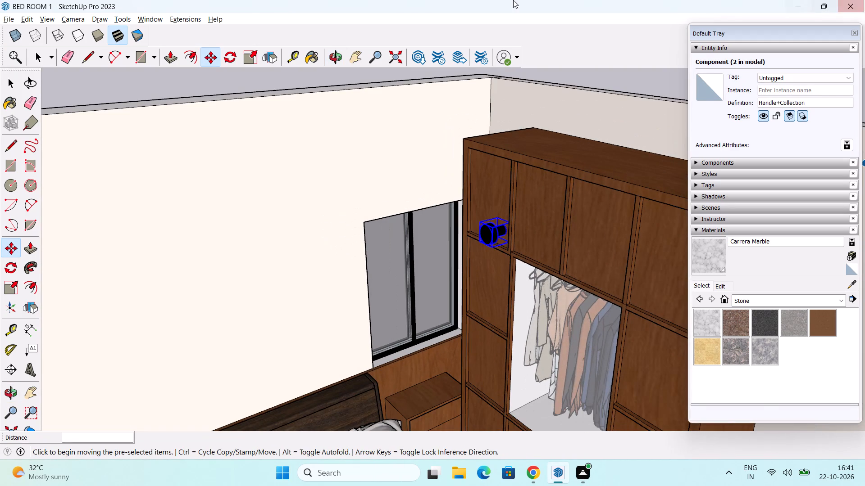
pyautogui.moveTo(13, 289); pyautogui.dragTo(37, 289)
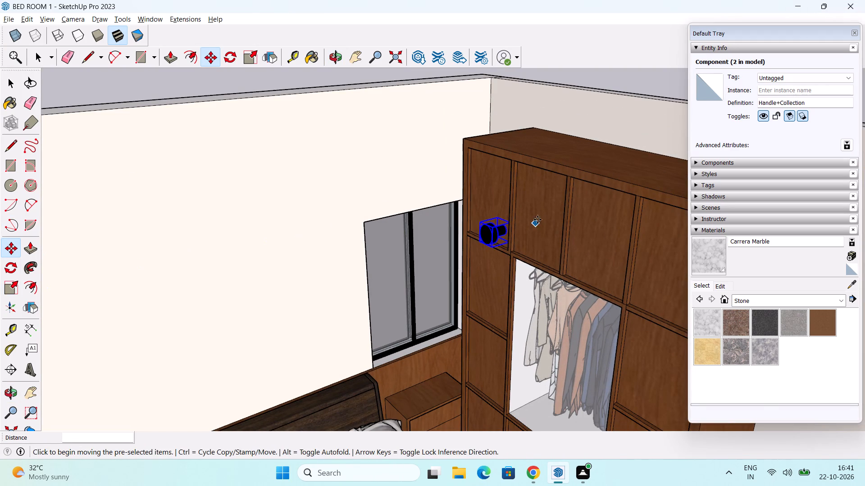
pyautogui.click(10, 289)
pyautogui.scroll(5, 551, 225)
pyautogui.moveTo(464, 235); pyautogui.dragTo(479, 233)
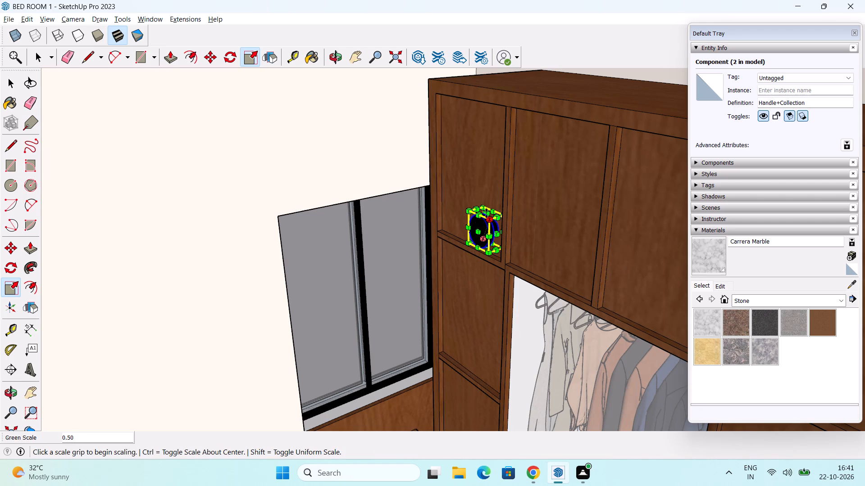
pyautogui.moveTo(487, 212); pyautogui.dragTo(487, 223)
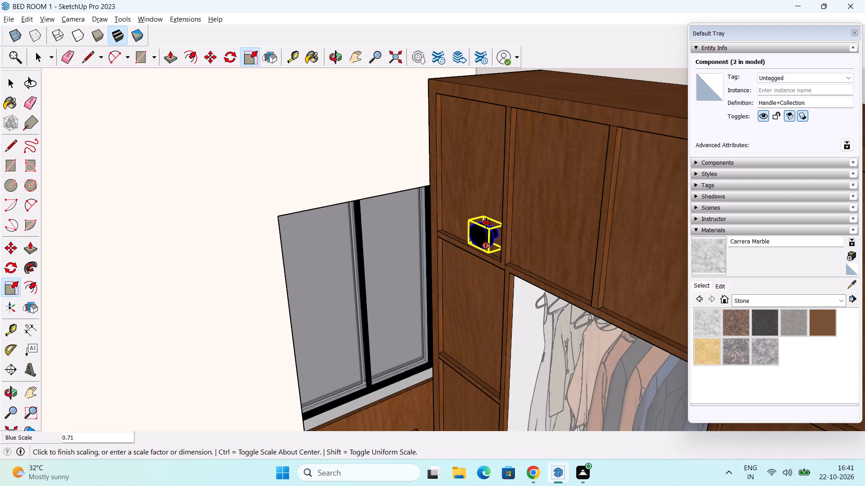
pyautogui.moveTo(487, 223); pyautogui.dragTo(487, 221)
# Narrow the wardrobe knob copy along red to about 0.8 so its face is round.
pyautogui.moveTo(482, 235); pyautogui.dragTo(605, 216, button='middle')
pyautogui.scroll(5, 431, 234)
pyautogui.moveTo(451, 230); pyautogui.dragTo(559, 256, button='middle')
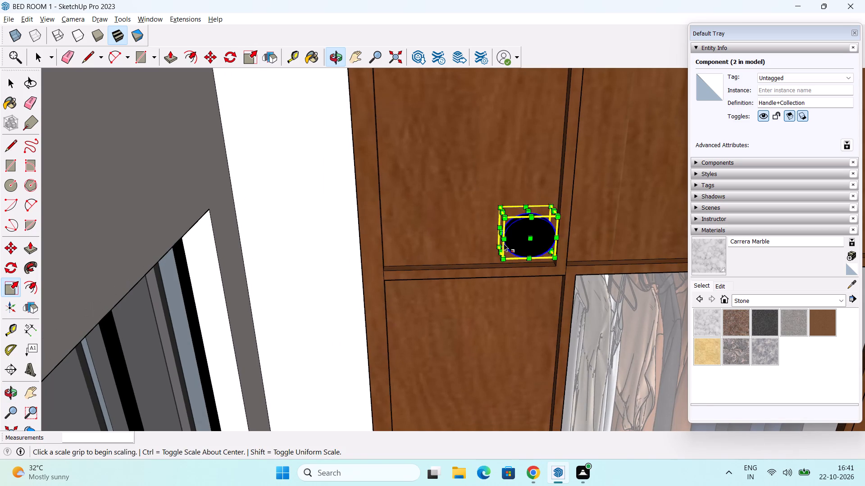
pyautogui.moveTo(501, 230); pyautogui.dragTo(513, 230)
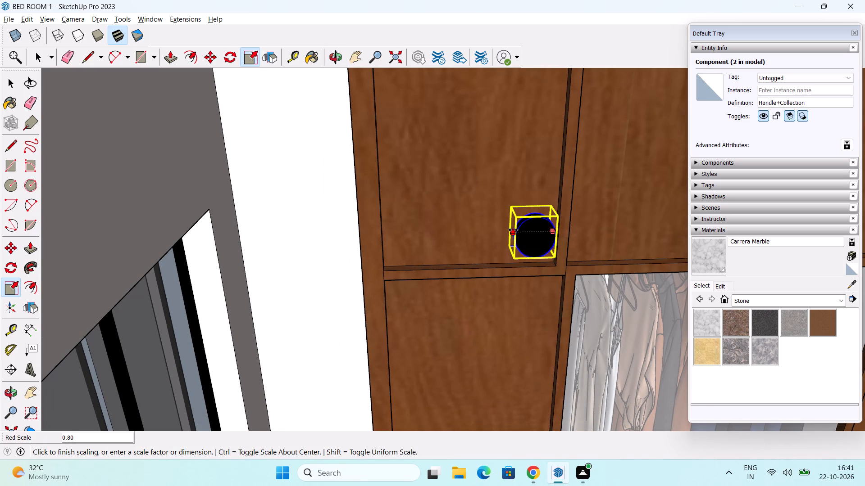
pyautogui.moveTo(513, 230); pyautogui.dragTo(510, 229)
pyautogui.moveTo(559, 261); pyautogui.dragTo(540, 190, button='middle')
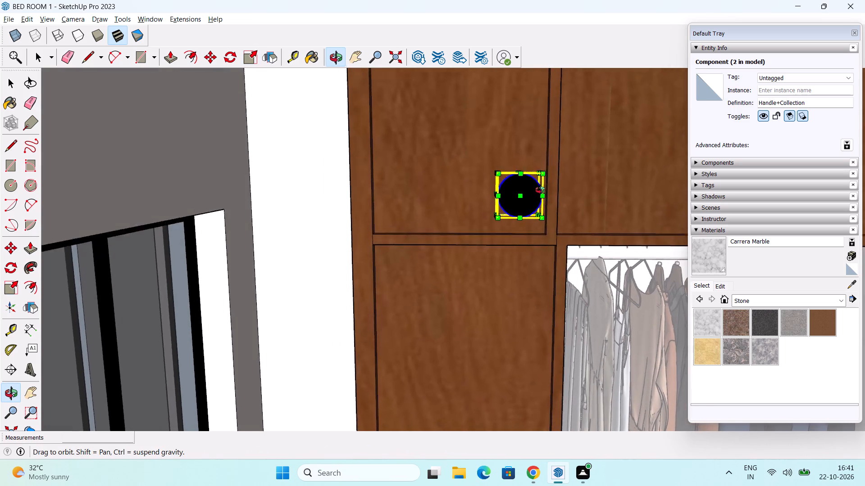
pyautogui.moveTo(540, 190); pyautogui.dragTo(457, 291, button='middle')
pyautogui.scroll(-1, 453, 269)
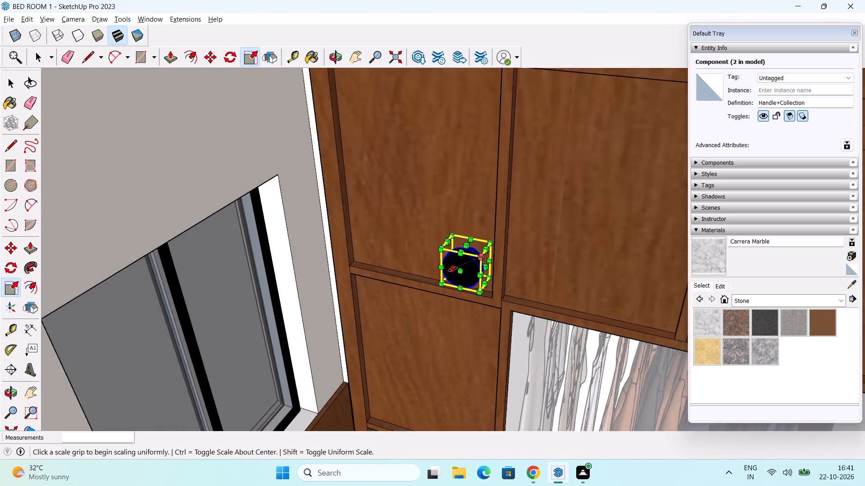
# Examine the resized knob on the wardrobe's top door from the front, from above and in relation to the whole room.
pyautogui.scroll(-6, 453, 269)
pyautogui.press('space')
pyautogui.scroll(-3, 270, 62)
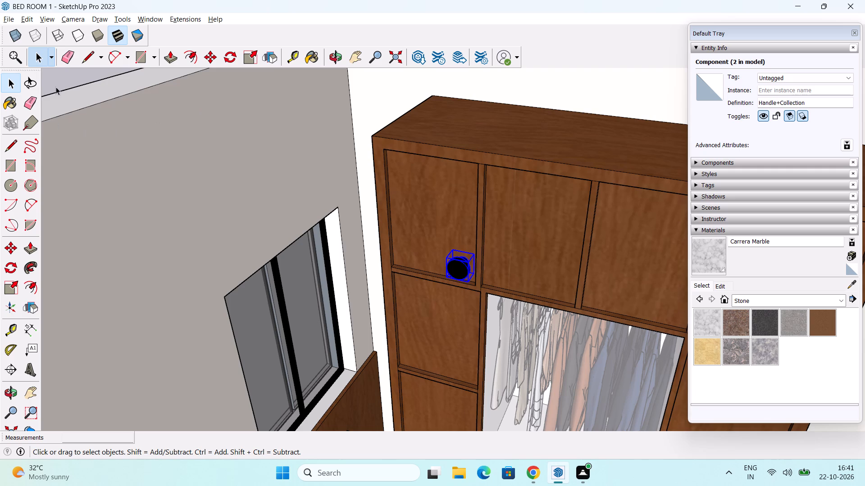
pyautogui.click(74, 72)
pyautogui.moveTo(423, 240); pyautogui.dragTo(423, 132, button='middle')
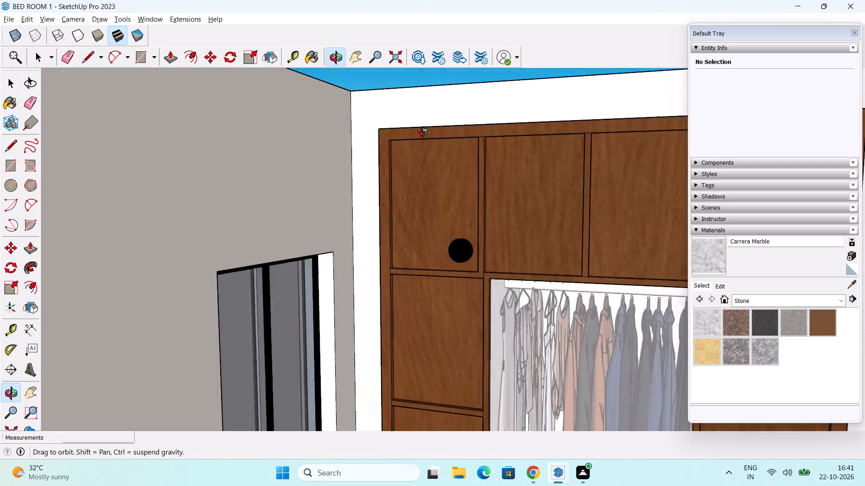
pyautogui.moveTo(423, 132); pyautogui.dragTo(498, 384, button='middle')
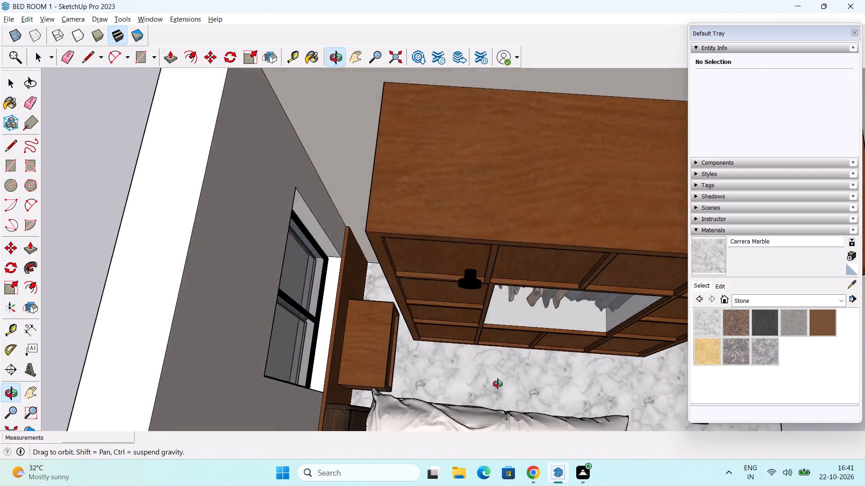
pyautogui.moveTo(498, 384); pyautogui.dragTo(488, 144, button='middle')
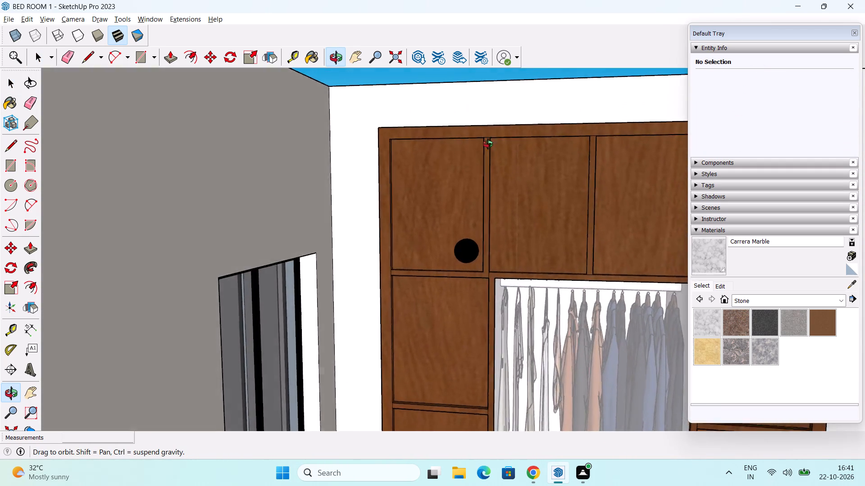
pyautogui.moveTo(488, 144); pyautogui.dragTo(525, 208, button='middle')
pyautogui.scroll(-2, 546, 226)
pyautogui.moveTo(530, 297); pyautogui.dragTo(510, 274, button='middle')
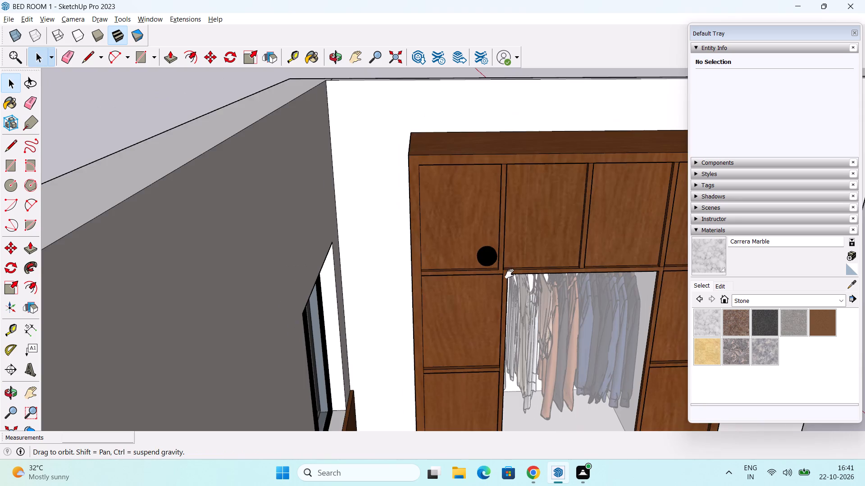
pyautogui.moveTo(510, 274); pyautogui.dragTo(468, 213, button='middle')
pyautogui.click(427, 172)
pyautogui.scroll(-3, 473, 198)
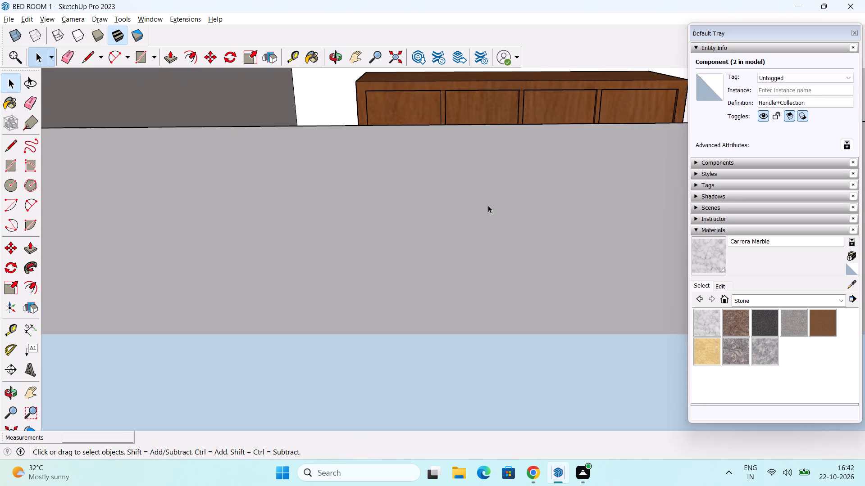
pyautogui.scroll(-2, 488, 205)
pyautogui.moveTo(541, 222); pyautogui.dragTo(332, 203, button='middle')
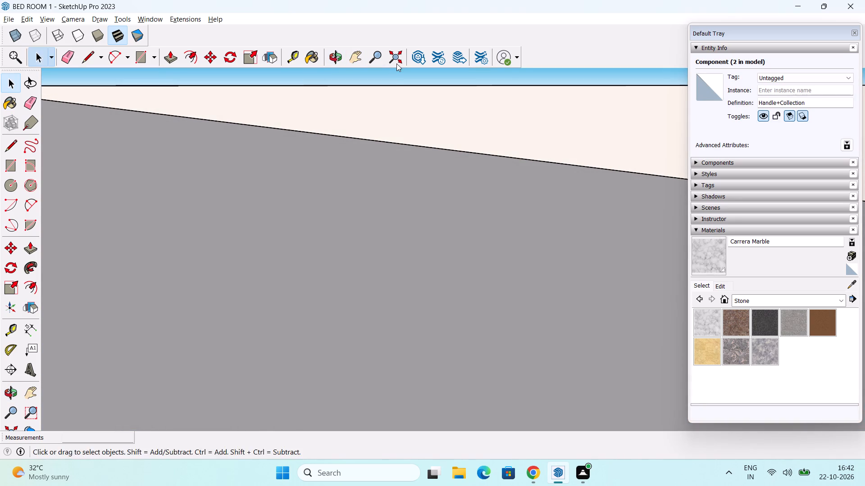
pyautogui.click(397, 62)
pyautogui.moveTo(566, 231); pyautogui.dragTo(545, 228, button='middle')
pyautogui.scroll(5, 508, 134)
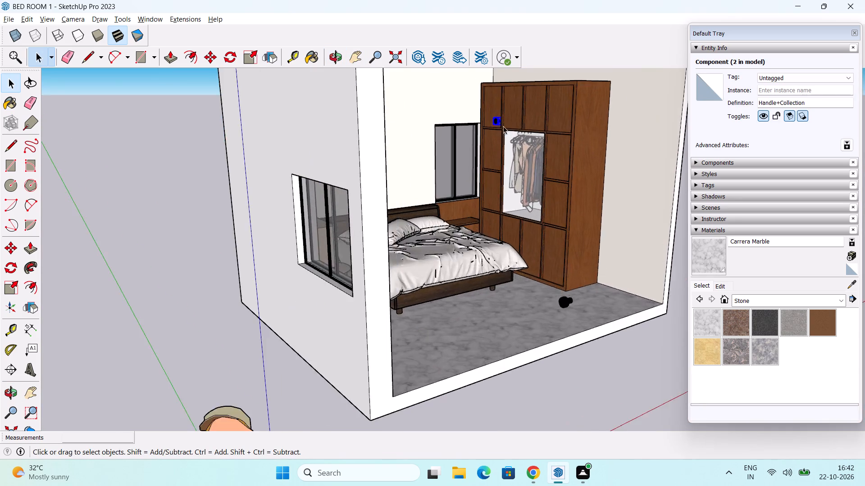
pyautogui.scroll(7, 503, 126)
pyautogui.moveTo(466, 127); pyautogui.dragTo(510, 184, button='middle')
pyautogui.keyDown('shift'); pyautogui.moveTo(491, 148); pyautogui.dragTo(492, 151, button='middle'); pyautogui.keyUp('shift')
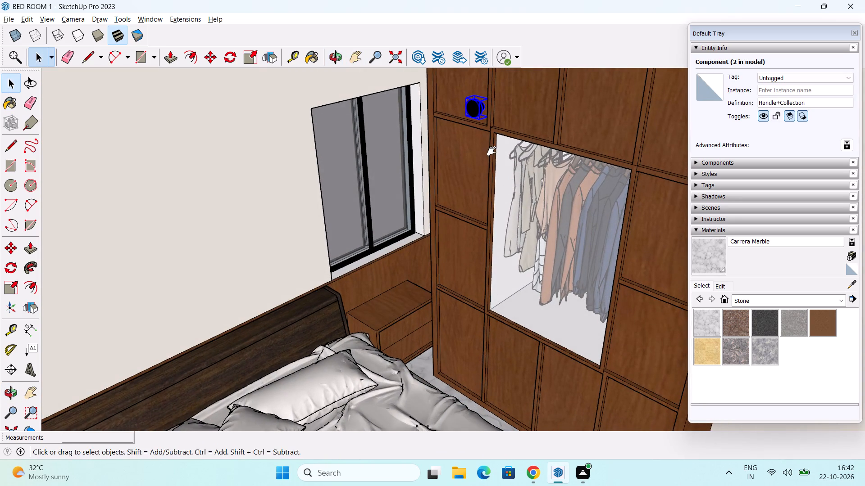
pyautogui.keyDown('shift'); pyautogui.moveTo(492, 151); pyautogui.dragTo(495, 182, button='middle'); pyautogui.keyUp('shift')
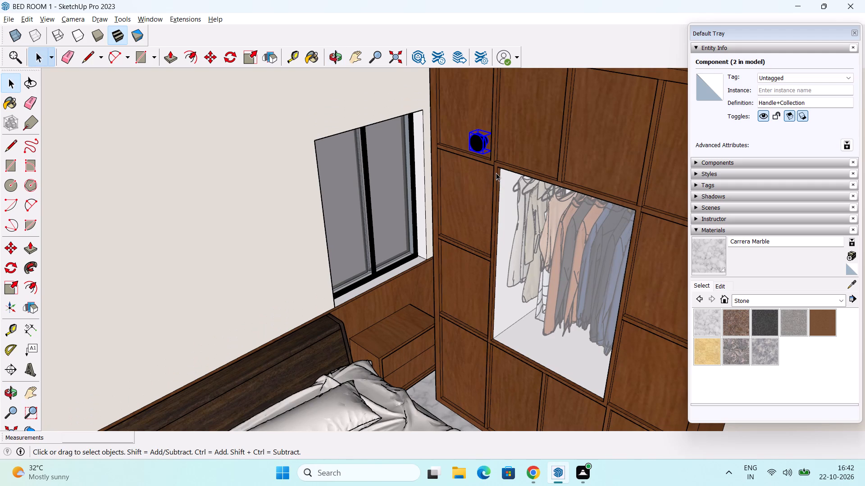
pyautogui.press('Escape')
pyautogui.click(389, 204)
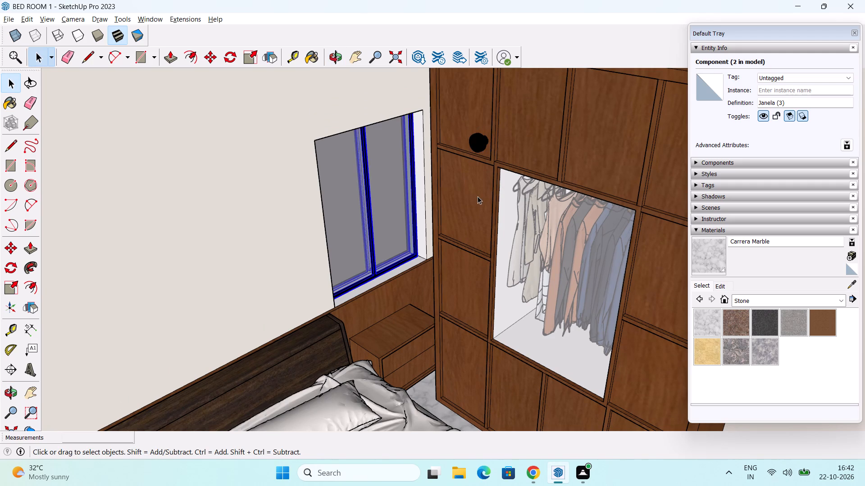
pyautogui.scroll(-2, 500, 195)
pyautogui.moveTo(514, 211); pyautogui.dragTo(576, 218, button='middle')
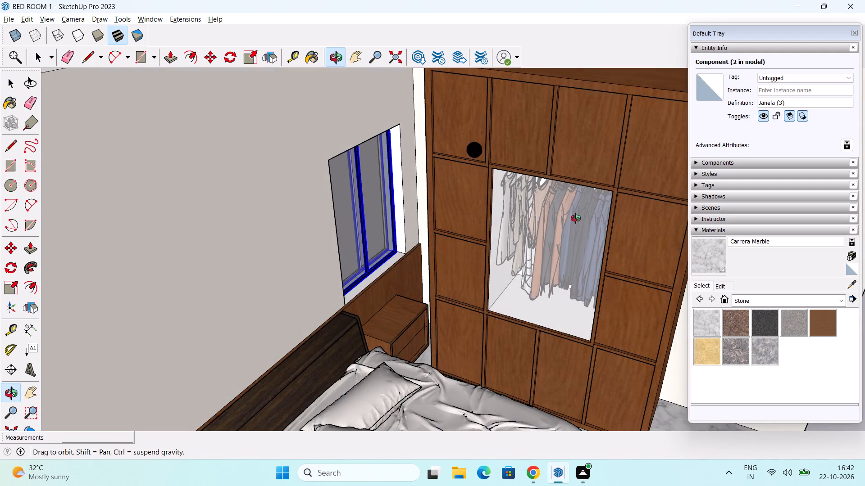
pyautogui.moveTo(576, 218); pyautogui.dragTo(576, 219, button='middle')
pyautogui.scroll(2, 467, 225)
pyautogui.scroll(2, 513, 214)
pyautogui.keyDown('shift'); pyautogui.moveTo(544, 194); pyautogui.dragTo(406, 219, button='middle'); pyautogui.keyUp('shift')
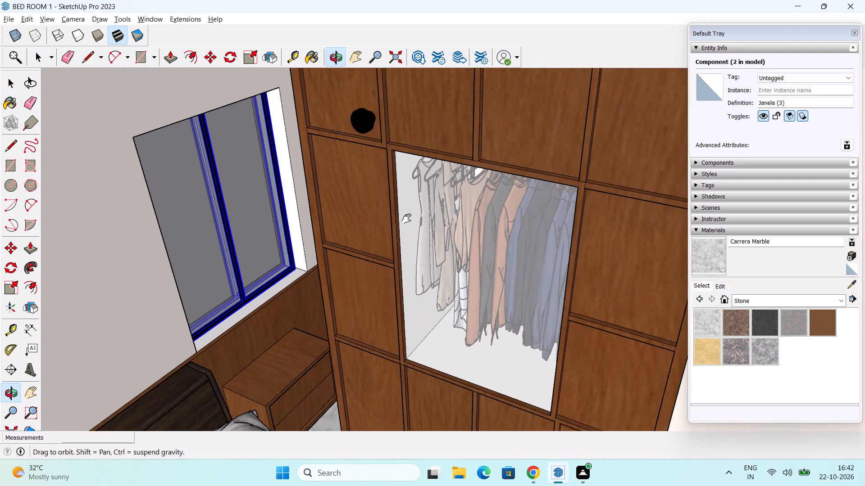
pyautogui.keyDown('shift'); pyautogui.moveTo(406, 219); pyautogui.dragTo(407, 222, button='middle'); pyautogui.keyUp('shift')
pyautogui.moveTo(451, 238); pyautogui.dragTo(541, 134, button='middle')
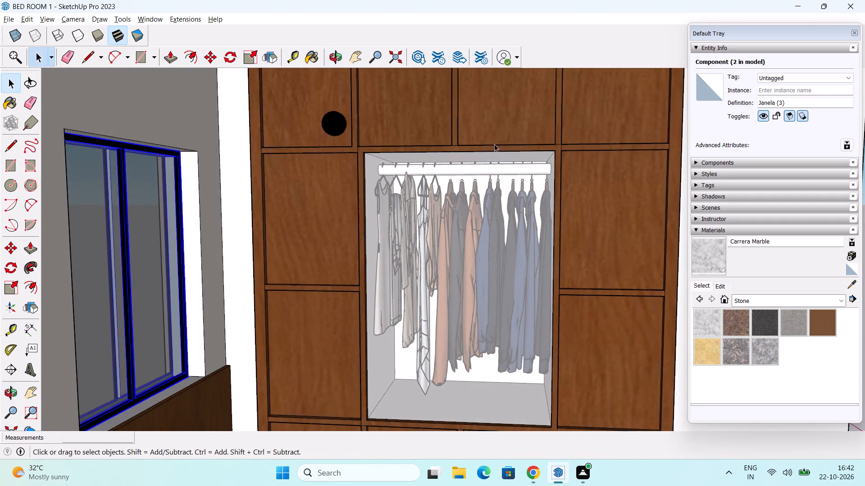
pyautogui.scroll(-2, 477, 153)
pyautogui.scroll(-3, 384, 171)
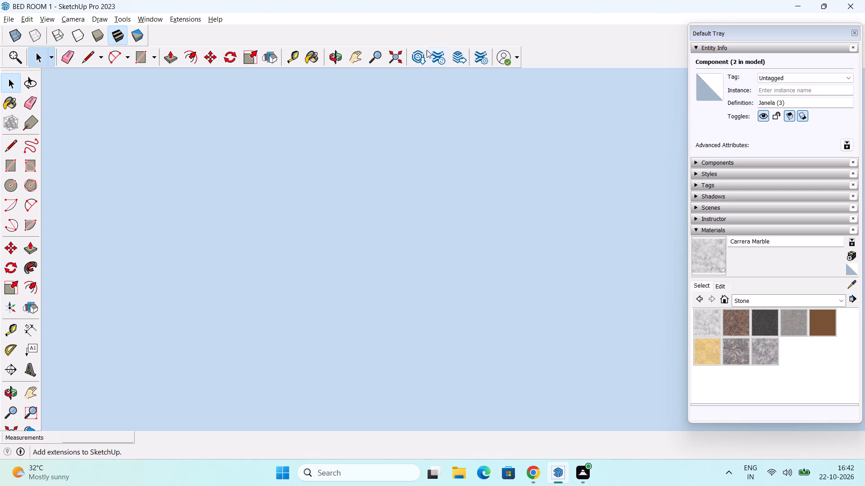
# Scale the knob on the wardrobe's top door down along blue to about 0.77.
pyautogui.click(401, 55)
pyautogui.moveTo(438, 158); pyautogui.dragTo(457, 397, button='middle')
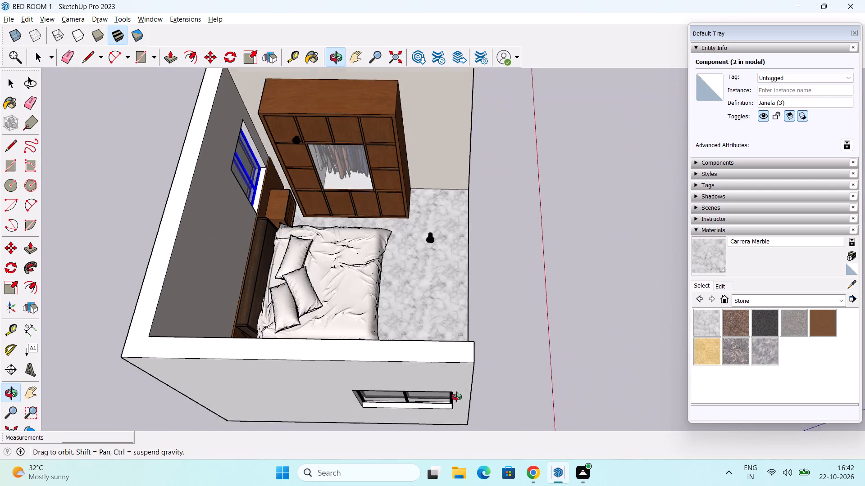
pyautogui.moveTo(457, 397); pyautogui.dragTo(454, 391, button='middle')
pyautogui.scroll(14, 346, 137)
pyautogui.click(271, 130)
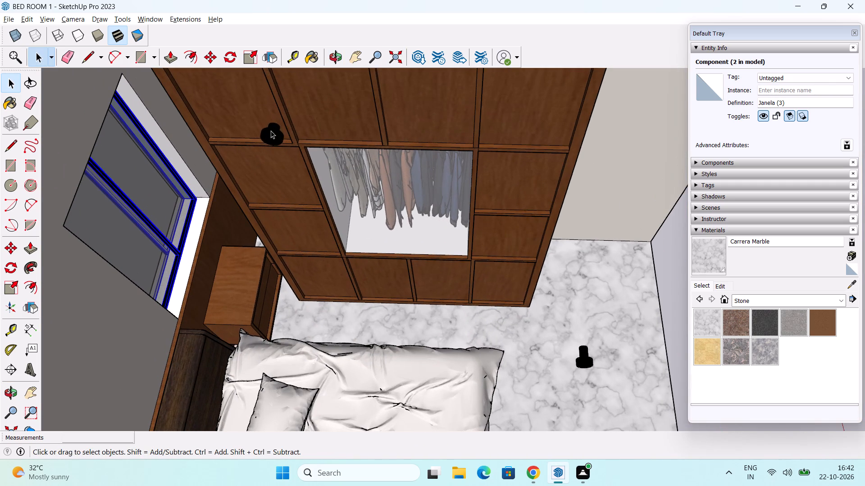
pyautogui.moveTo(310, 158); pyautogui.dragTo(266, 148, button='middle')
pyautogui.click(13, 288)
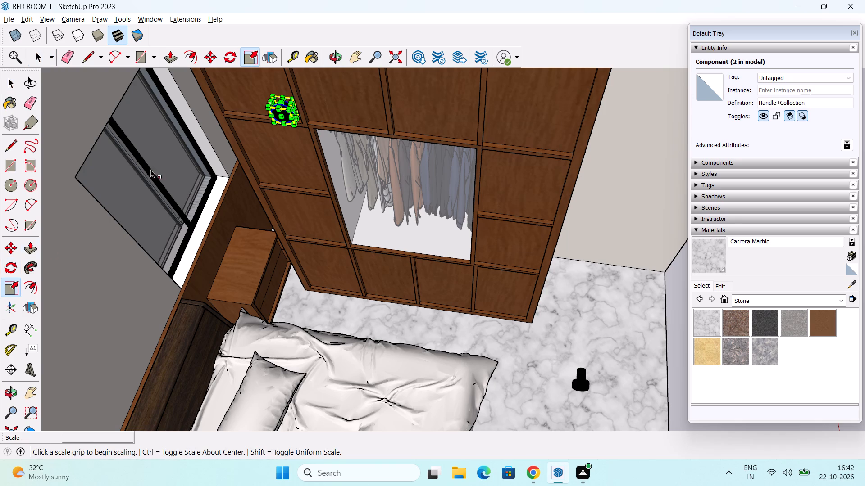
pyautogui.keyDown('shift'); pyautogui.moveTo(257, 116); pyautogui.dragTo(274, 193, button='middle'); pyautogui.keyUp('shift')
pyautogui.scroll(3, 305, 194)
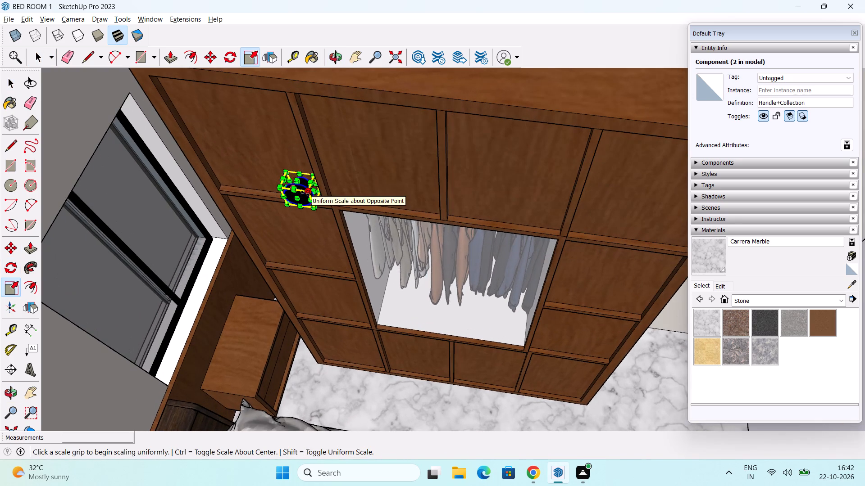
pyautogui.click(299, 181)
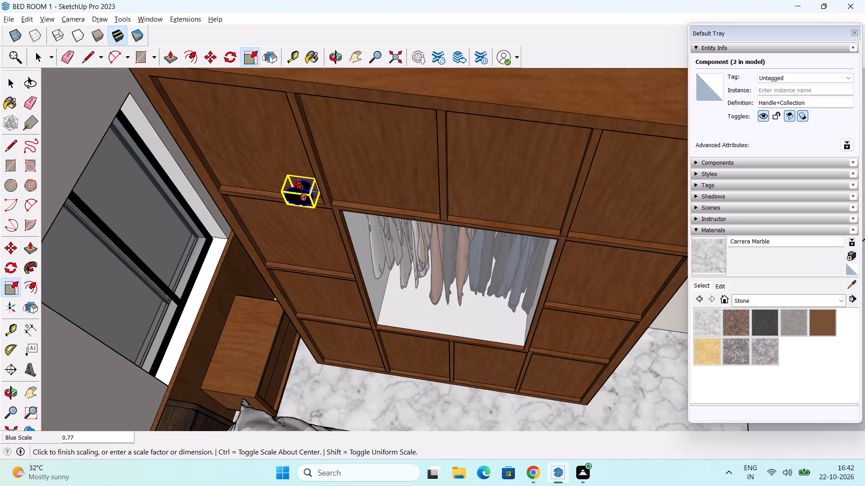
# Narrow the wardrobe door knob along red to about 0.76 to match its reduced height.
pyautogui.scroll(3, 302, 206)
pyautogui.moveTo(296, 213); pyautogui.dragTo(319, 109, button='middle')
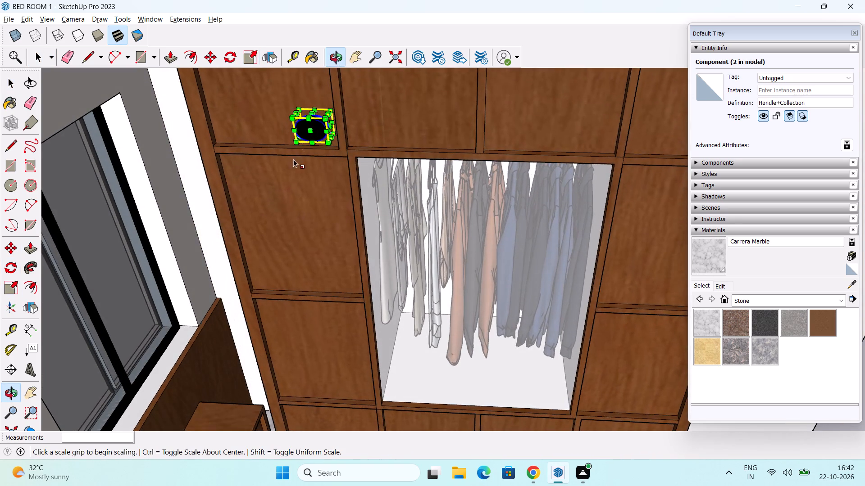
pyautogui.scroll(5, 293, 158)
pyautogui.moveTo(300, 137); pyautogui.dragTo(399, 171, button='middle')
pyautogui.scroll(3, 330, 190)
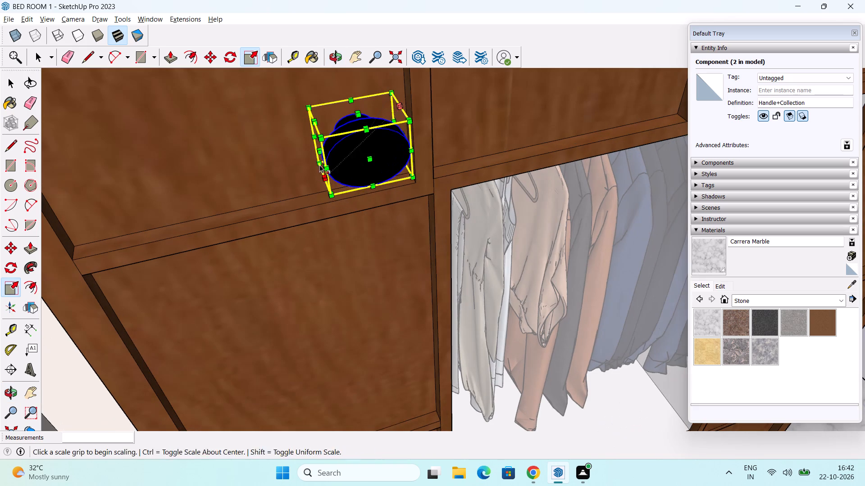
pyautogui.moveTo(318, 151); pyautogui.dragTo(337, 150)
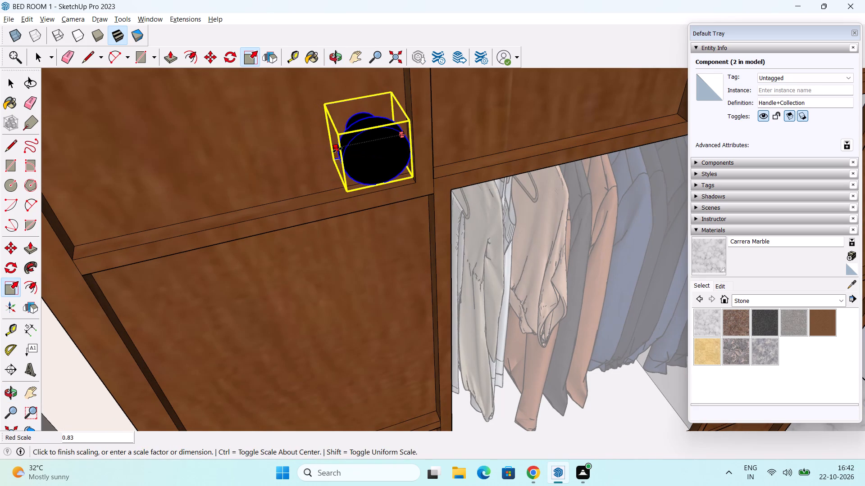
pyautogui.moveTo(337, 150); pyautogui.dragTo(341, 149)
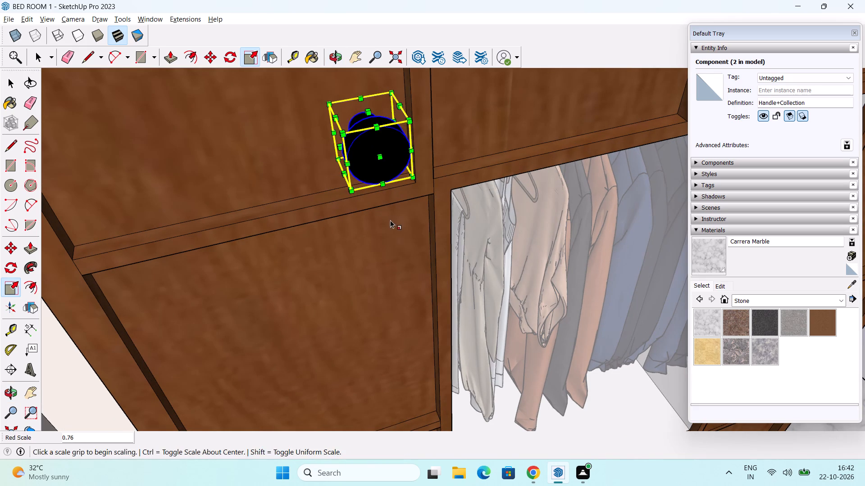
# Check the rescaled knob's roundness and its fit against the wardrobe door from front and side angles.
pyautogui.moveTo(391, 220); pyautogui.dragTo(361, 149, button='middle')
pyautogui.keyDown('shift'); pyautogui.moveTo(381, 145); pyautogui.dragTo(379, 220, button='middle'); pyautogui.keyUp('shift')
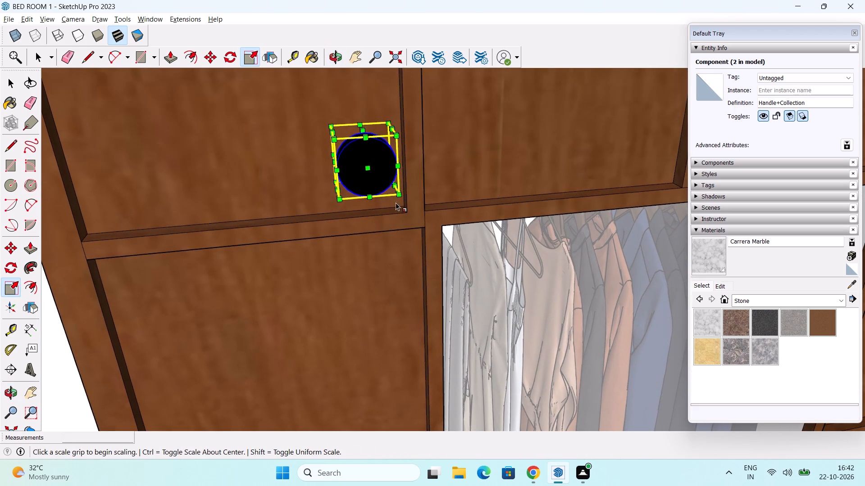
pyautogui.moveTo(396, 199); pyautogui.dragTo(319, 195, button='middle')
pyautogui.scroll(-2, 312, 147)
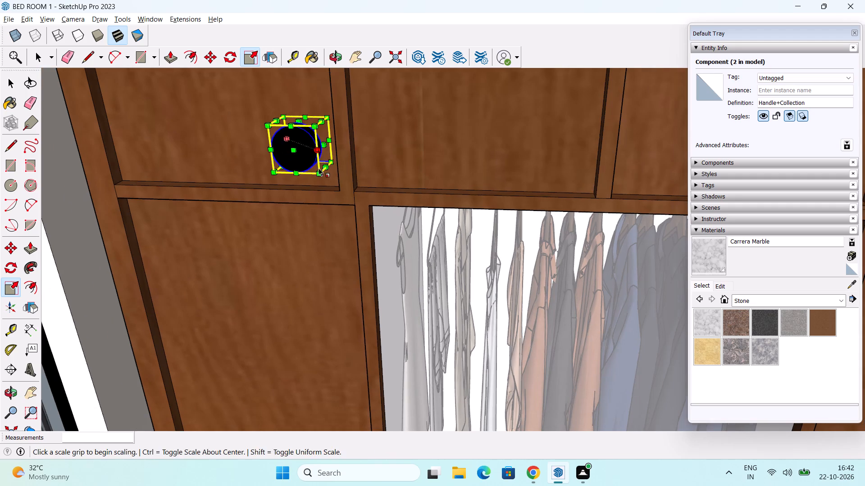
pyautogui.keyDown('shift'); pyautogui.moveTo(319, 176); pyautogui.dragTo(327, 219, button='middle'); pyautogui.keyUp('shift')
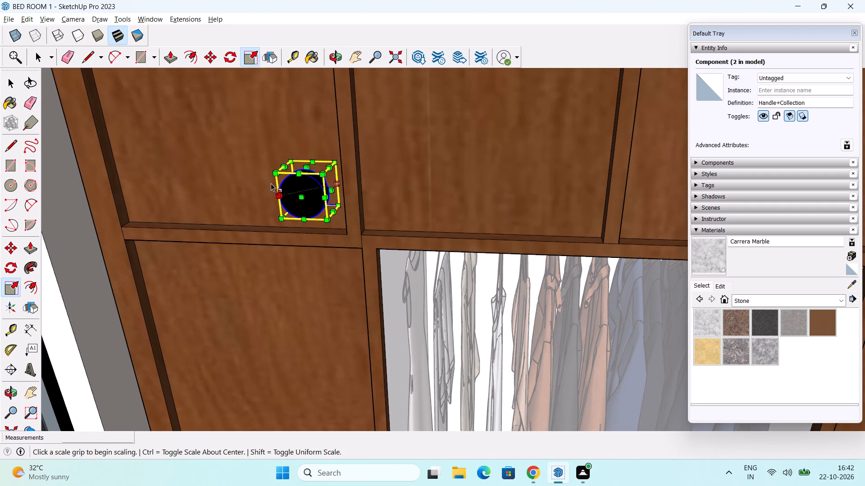
pyautogui.moveTo(299, 196); pyautogui.dragTo(213, 107, button='middle')
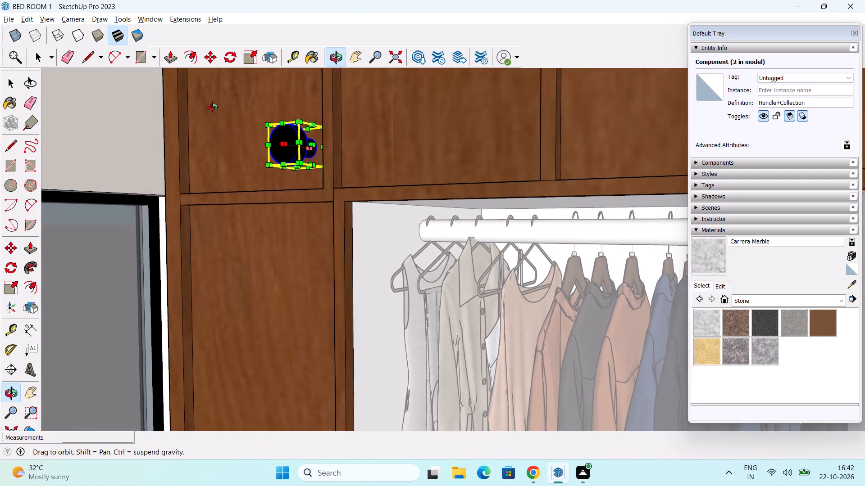
pyautogui.moveTo(213, 107); pyautogui.dragTo(337, 139, button='middle')
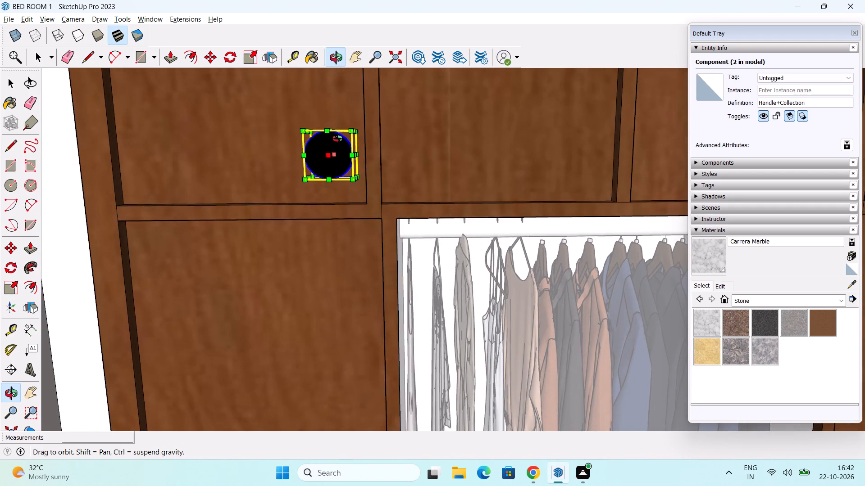
pyautogui.moveTo(337, 139); pyautogui.dragTo(335, 165, button='middle')
pyautogui.press('space')
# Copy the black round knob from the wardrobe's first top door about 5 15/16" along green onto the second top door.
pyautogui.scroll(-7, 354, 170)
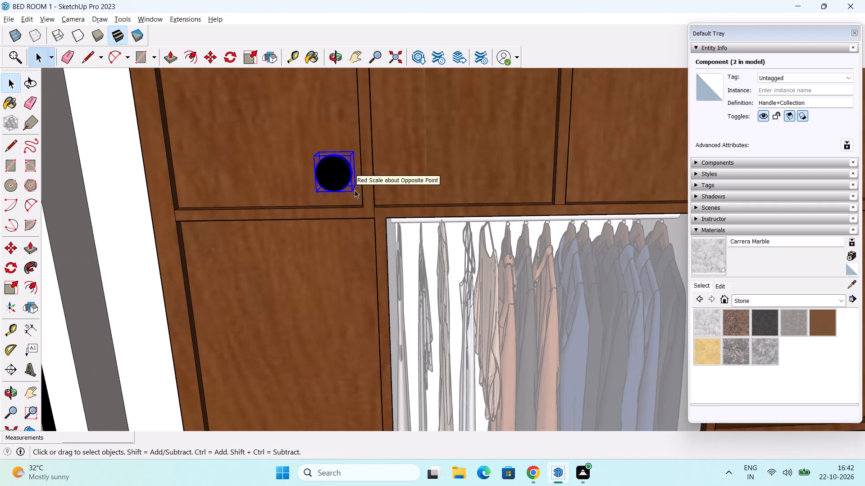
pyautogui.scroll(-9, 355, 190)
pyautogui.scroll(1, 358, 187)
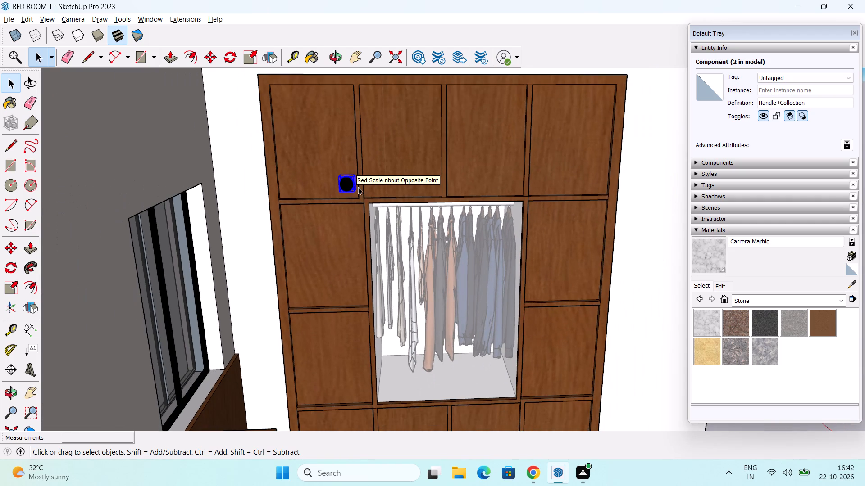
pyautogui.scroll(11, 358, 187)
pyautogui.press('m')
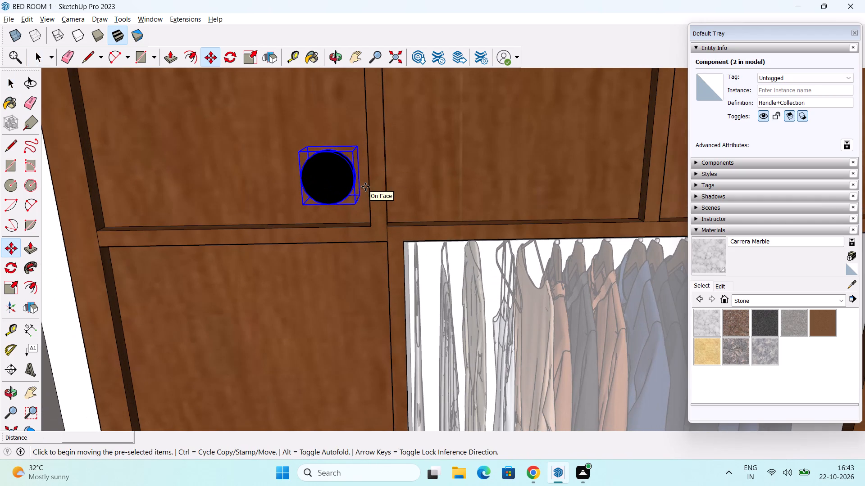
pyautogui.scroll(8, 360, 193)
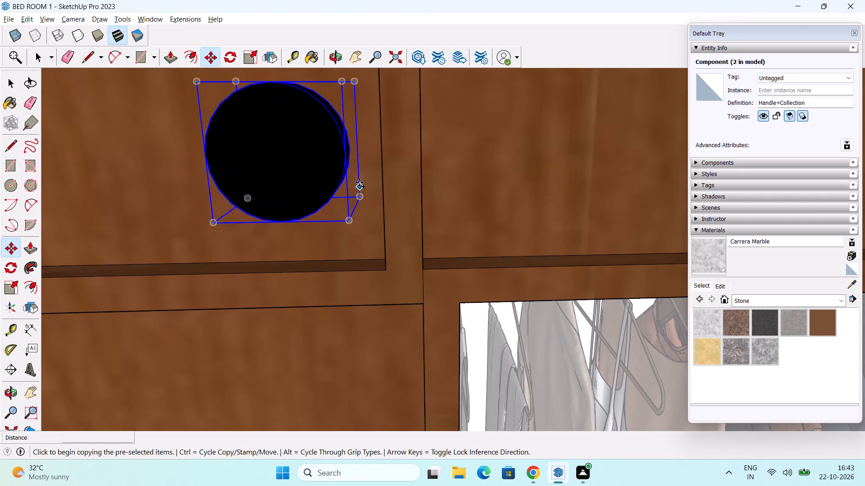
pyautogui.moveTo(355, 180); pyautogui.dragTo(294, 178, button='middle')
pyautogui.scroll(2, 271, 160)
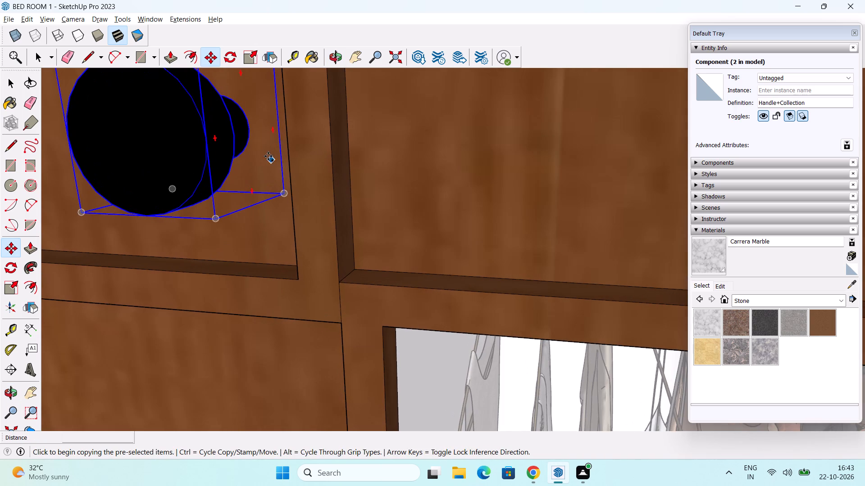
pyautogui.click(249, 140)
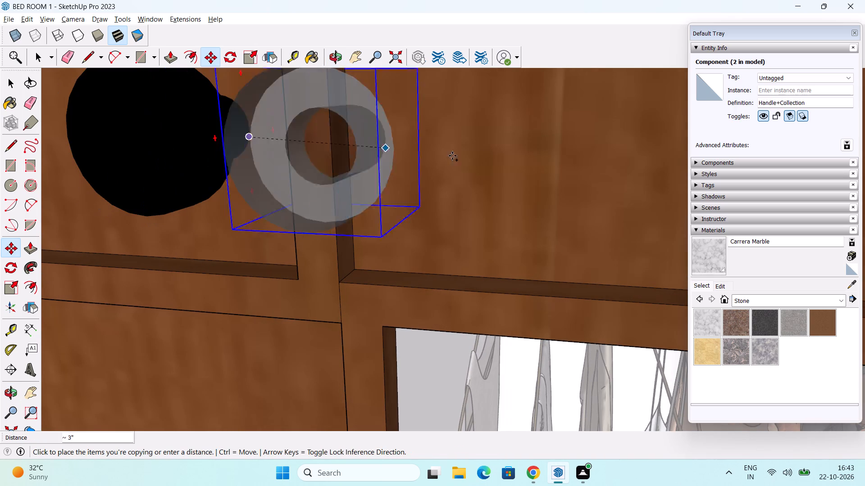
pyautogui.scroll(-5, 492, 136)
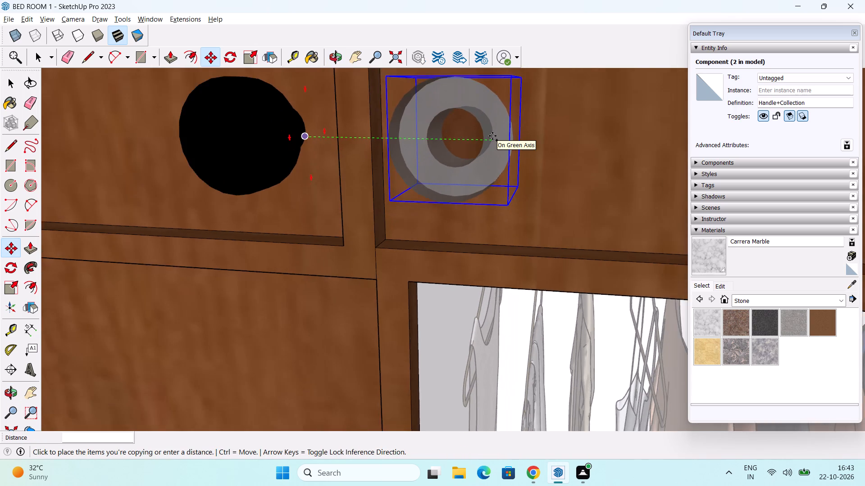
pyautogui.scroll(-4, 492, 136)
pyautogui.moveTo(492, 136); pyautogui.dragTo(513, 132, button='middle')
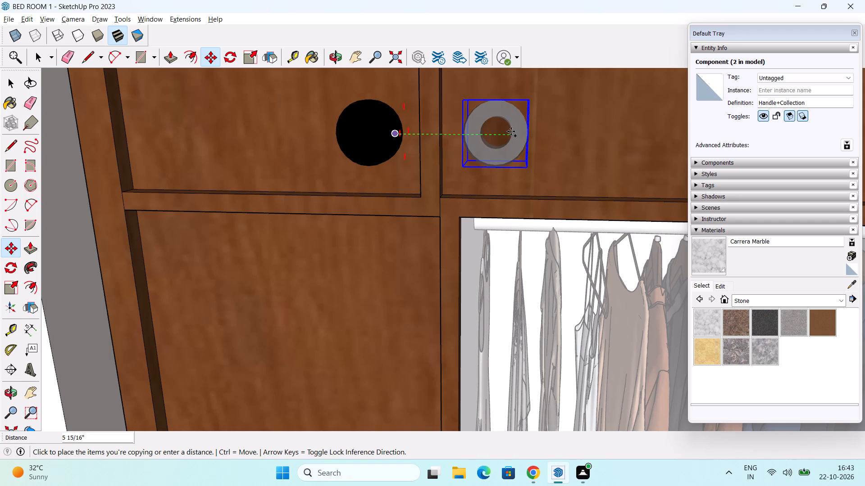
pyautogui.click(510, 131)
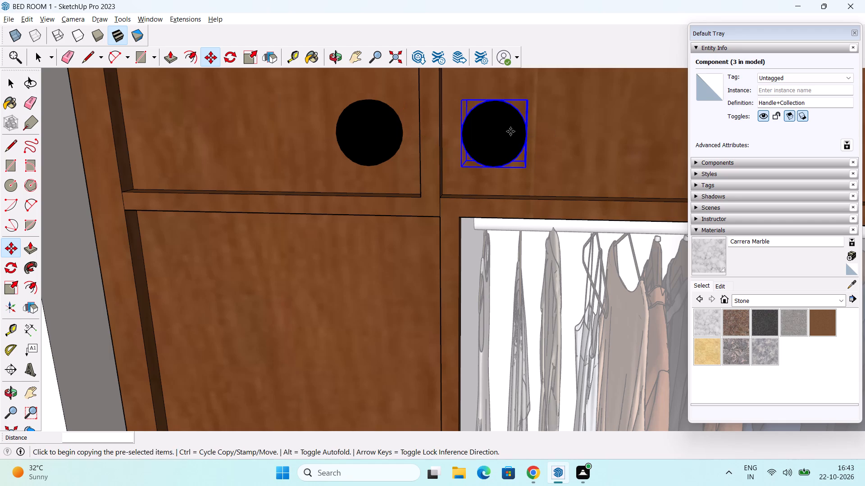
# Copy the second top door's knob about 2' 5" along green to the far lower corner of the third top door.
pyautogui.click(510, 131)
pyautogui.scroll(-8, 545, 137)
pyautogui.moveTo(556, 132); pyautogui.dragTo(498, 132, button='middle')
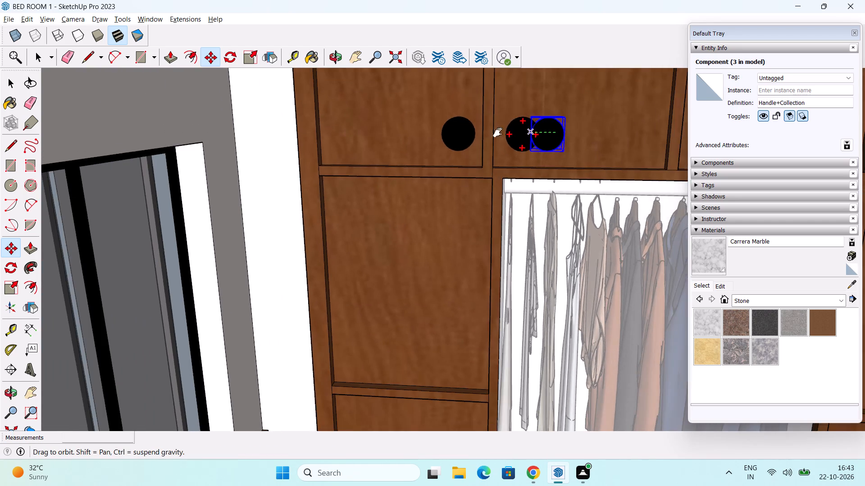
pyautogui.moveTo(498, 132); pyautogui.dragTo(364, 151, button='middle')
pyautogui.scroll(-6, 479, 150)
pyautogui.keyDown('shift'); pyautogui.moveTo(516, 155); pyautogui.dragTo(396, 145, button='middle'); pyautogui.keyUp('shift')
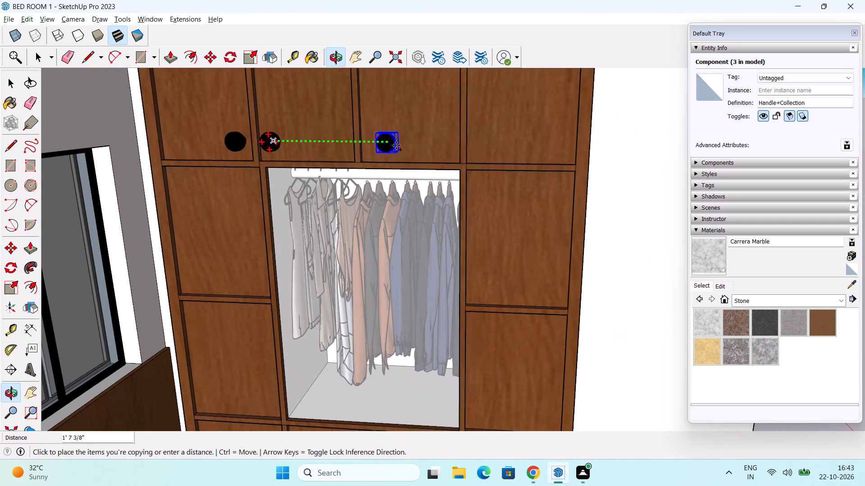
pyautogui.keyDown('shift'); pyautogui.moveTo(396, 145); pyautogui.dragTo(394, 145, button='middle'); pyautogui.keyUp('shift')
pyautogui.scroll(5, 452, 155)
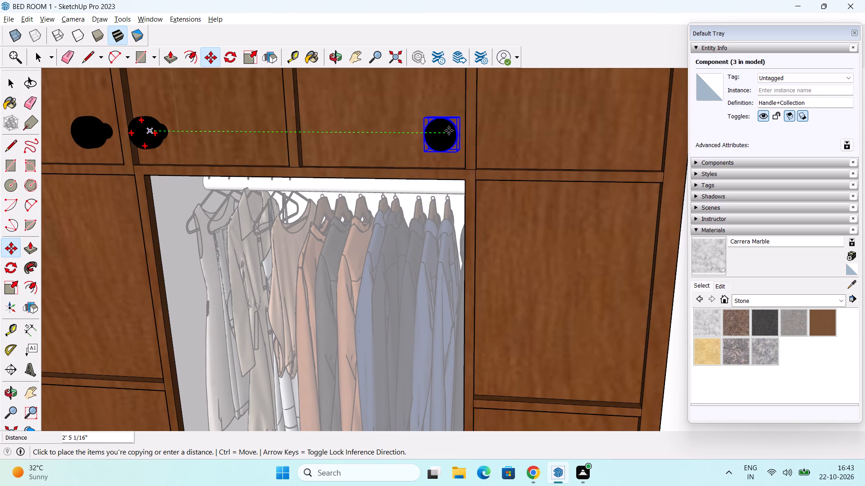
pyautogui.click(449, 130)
# Copy the third top door's knob about 5 1/2" along green onto the fourth top door.
pyautogui.click(449, 130)
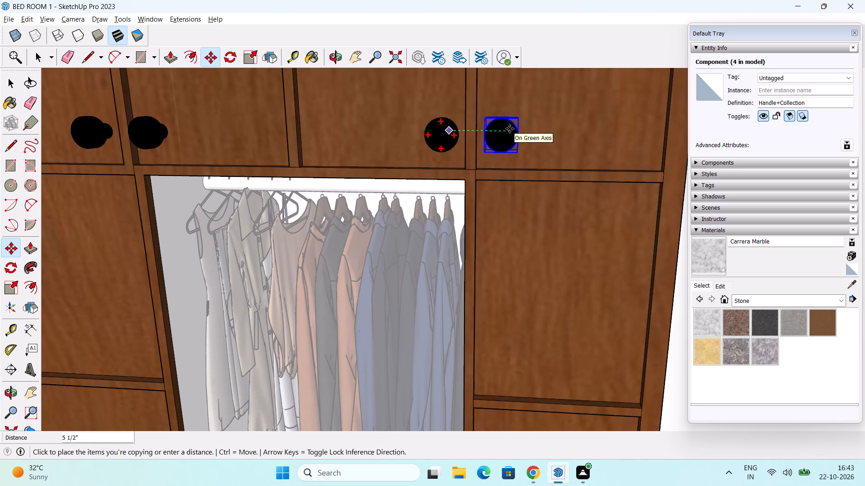
pyautogui.click(510, 129)
pyautogui.scroll(-15, 514, 134)
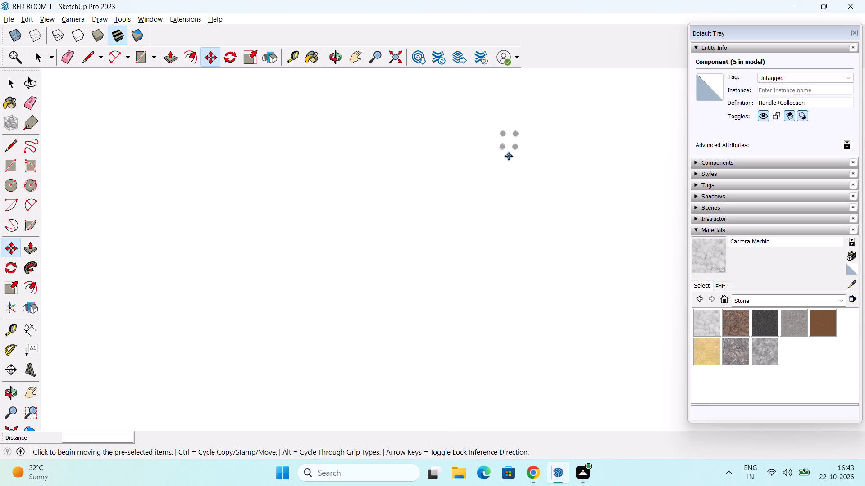
pyautogui.scroll(-2, 509, 156)
pyautogui.press('space')
# Examine the row of knobs on the wardrobe's top doors from the room, from the side and from above.
pyautogui.click(393, 59)
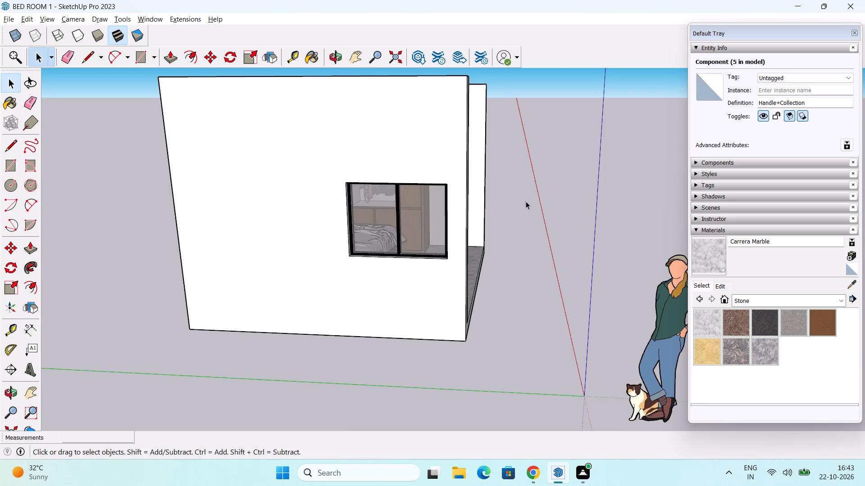
pyautogui.moveTo(523, 201); pyautogui.dragTo(377, 259, button='middle')
pyautogui.scroll(7, 496, 128)
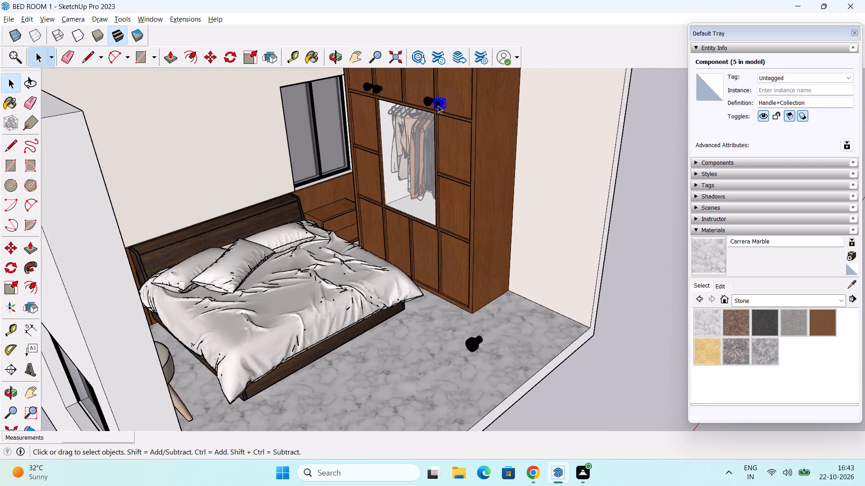
pyautogui.scroll(4, 438, 105)
pyautogui.press('space')
pyautogui.click(554, 396)
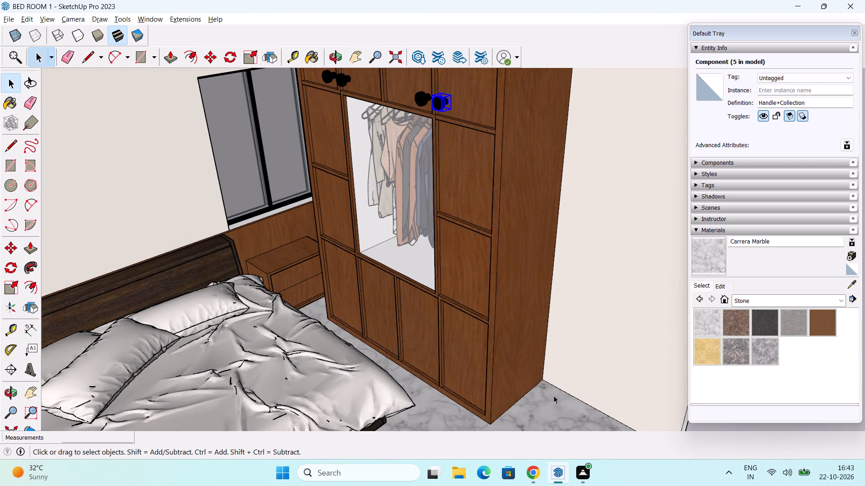
pyautogui.scroll(-3, 467, 146)
pyautogui.moveTo(467, 174); pyautogui.dragTo(443, 126, button='middle')
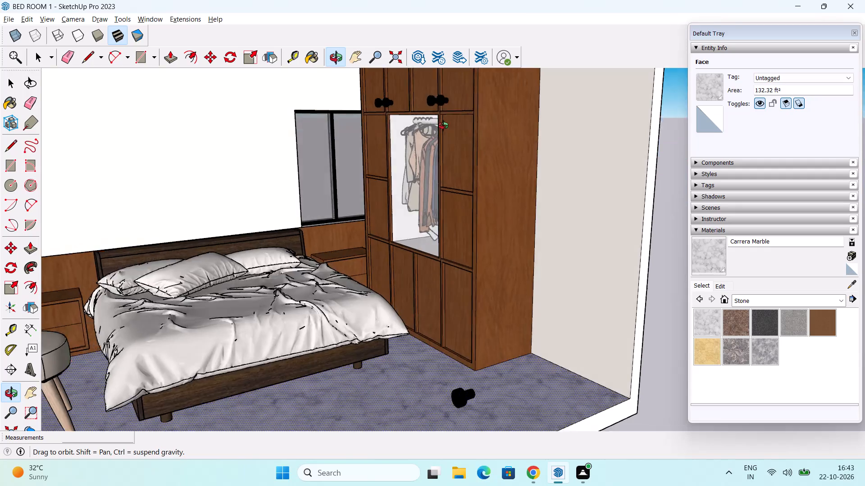
pyautogui.moveTo(443, 126); pyautogui.dragTo(537, 225, button='middle')
pyautogui.scroll(-1, 471, 179)
pyautogui.keyDown('shift'); pyautogui.moveTo(468, 181); pyautogui.dragTo(485, 221, button='middle'); pyautogui.keyUp('shift')
pyautogui.scroll(3, 462, 178)
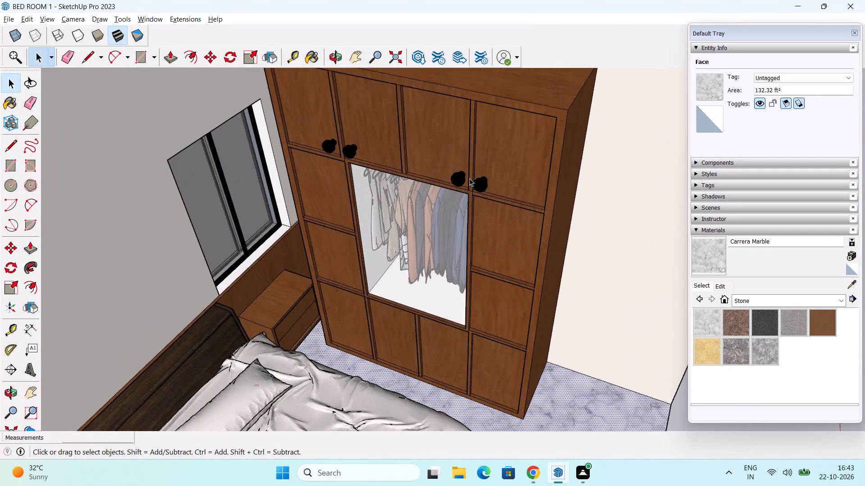
pyautogui.scroll(10, 469, 178)
# Shorten the projection of the knob on the wardrobe's fourth top door by scaling it along green to about 0.71.
pyautogui.click(482, 186)
pyautogui.scroll(2, 480, 200)
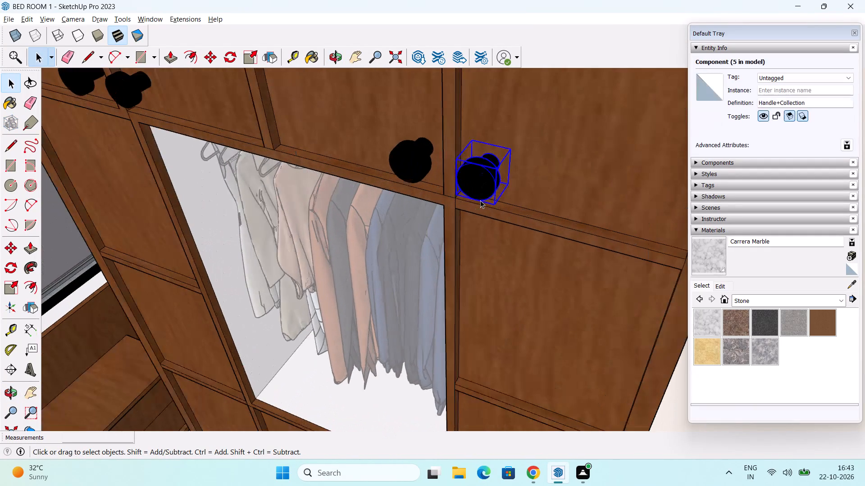
pyautogui.moveTo(480, 200); pyautogui.dragTo(386, 248, button='middle')
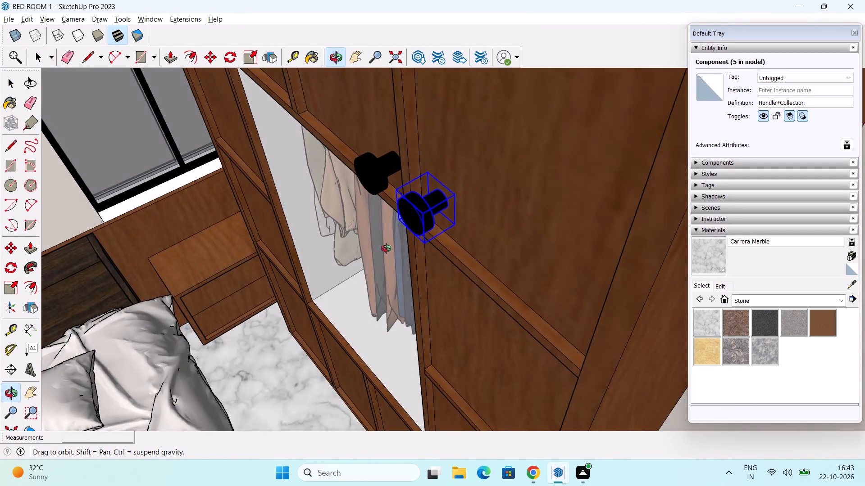
pyautogui.moveTo(386, 248); pyautogui.dragTo(503, 308, button='middle')
pyautogui.scroll(1, 388, 251)
pyautogui.scroll(-8, 510, 273)
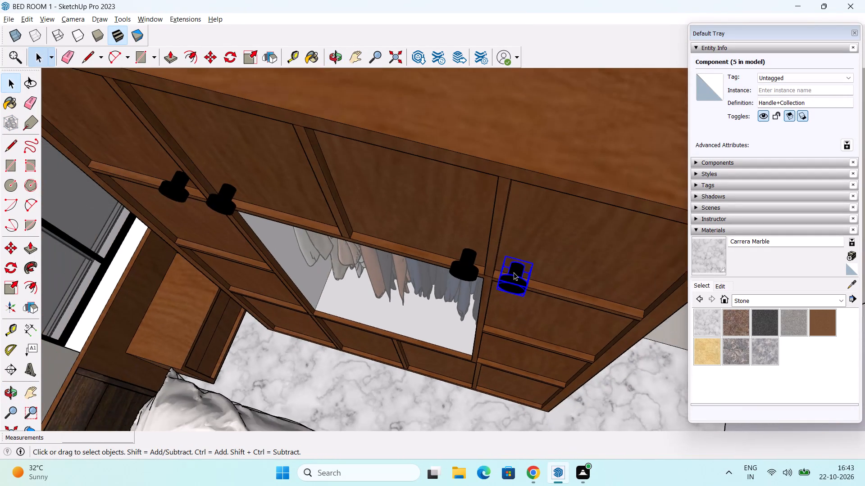
pyautogui.scroll(-2, 514, 272)
pyautogui.moveTo(519, 293); pyautogui.dragTo(357, 74, button='middle')
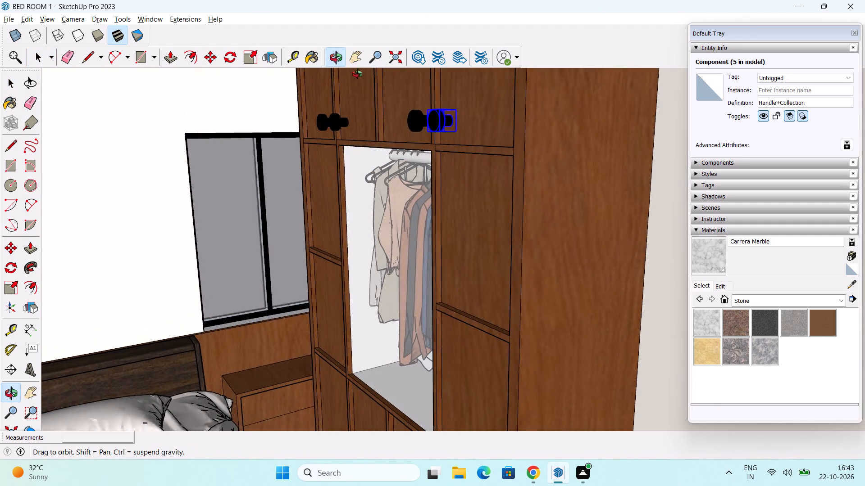
pyautogui.moveTo(357, 74); pyautogui.dragTo(508, 150, button='middle')
pyautogui.moveTo(13, 284); pyautogui.dragTo(23, 281)
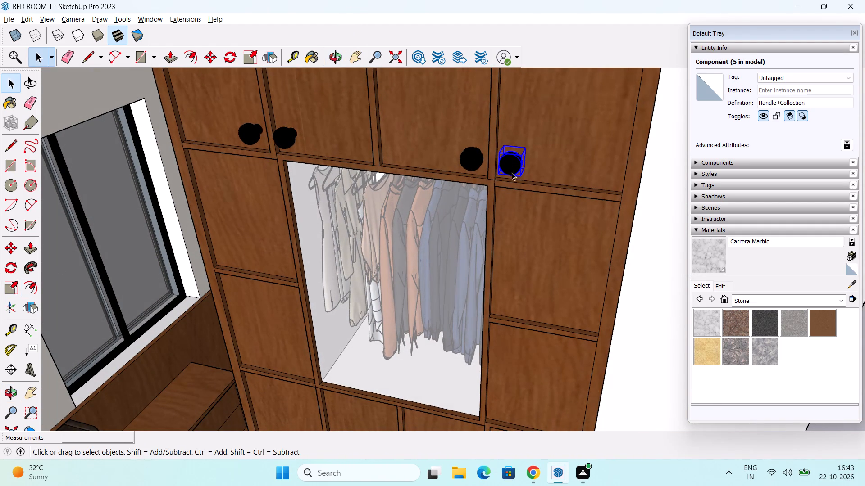
pyautogui.scroll(1, 512, 166)
pyautogui.click(9, 290)
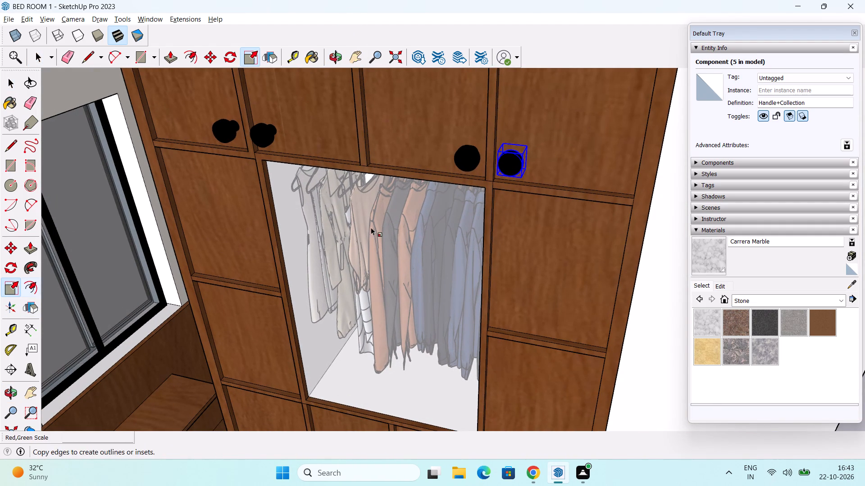
pyautogui.scroll(3, 515, 166)
pyautogui.click(511, 166)
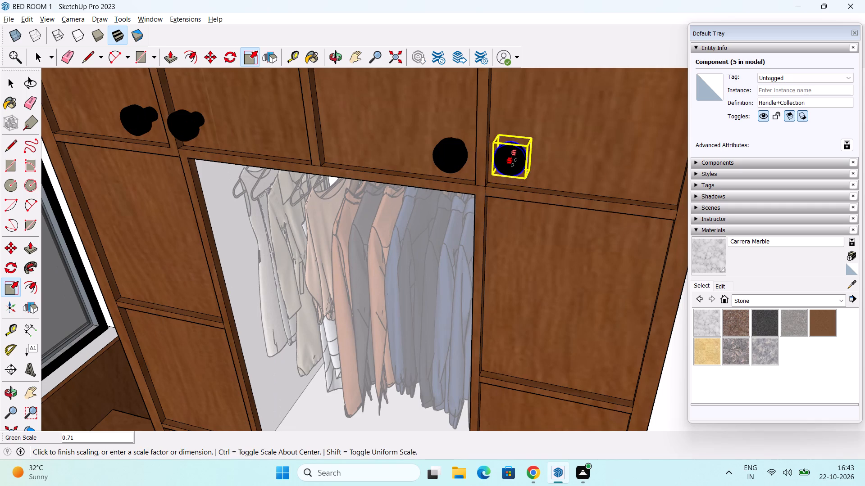
pyautogui.click(517, 161)
# Check the shortened knob's projection from the door against the neighbouring knobs from the side and above.
pyautogui.moveTo(543, 171); pyautogui.dragTo(465, 151, button='middle')
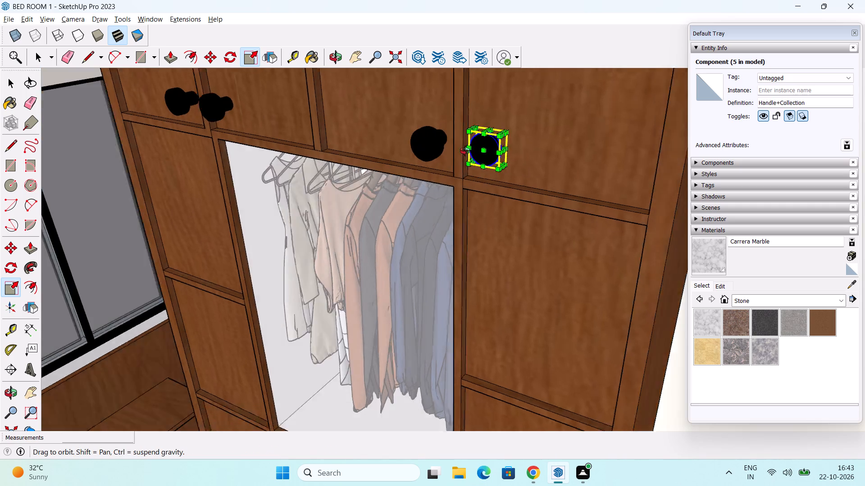
pyautogui.moveTo(465, 151); pyautogui.dragTo(367, 187, button='middle')
pyautogui.scroll(-6, 395, 189)
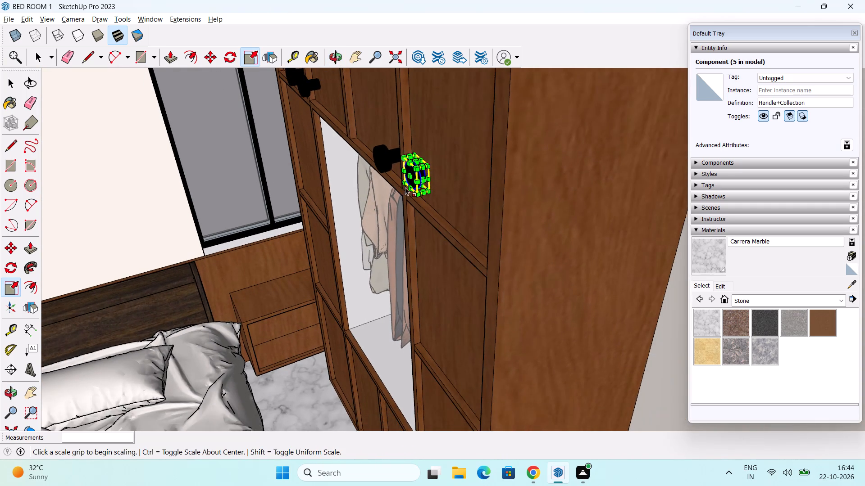
pyautogui.press('space')
pyautogui.click(645, 276)
pyautogui.scroll(5, 423, 184)
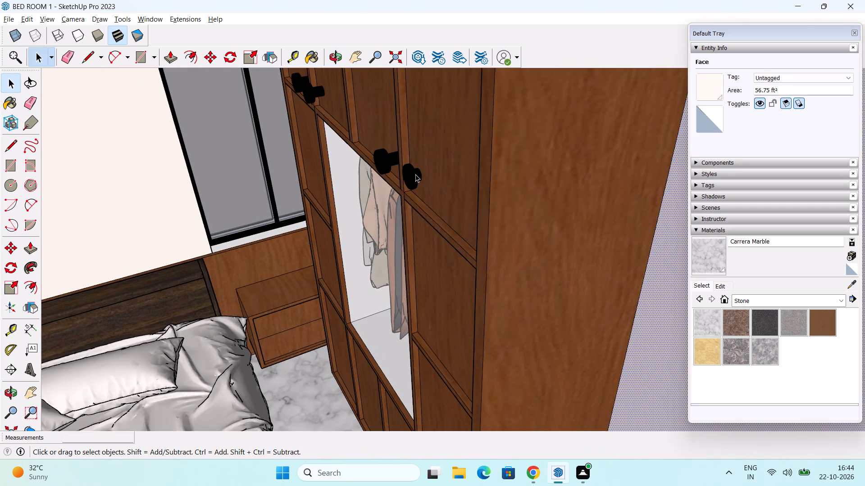
pyautogui.scroll(12, 415, 174)
pyautogui.moveTo(416, 172); pyautogui.dragTo(441, 259, button='middle')
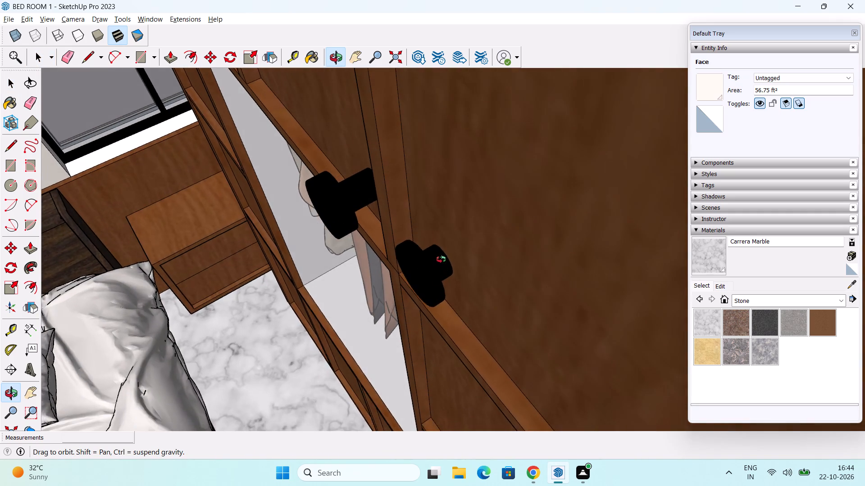
pyautogui.moveTo(441, 259); pyautogui.dragTo(472, 186, button='middle')
pyautogui.scroll(-14, 473, 191)
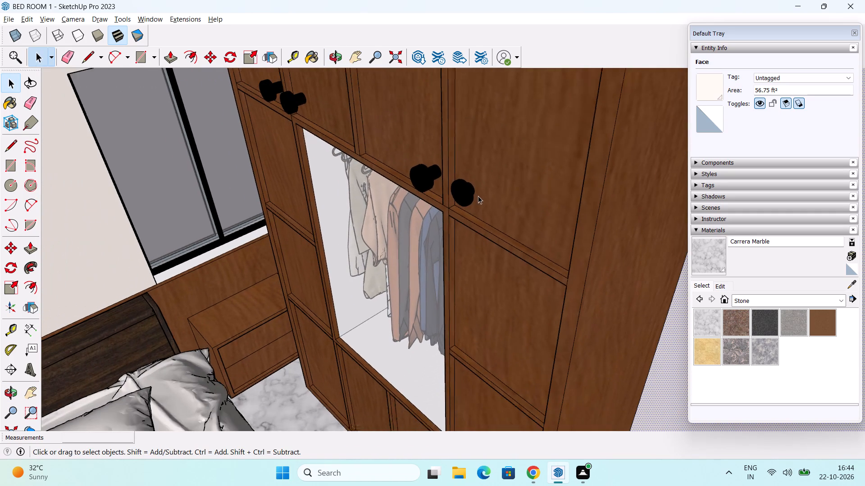
# Delete the longer knobs from the wardrobe's first three top doors, keeping only the shortened one on the fourth.
pyautogui.click(428, 177)
pyautogui.press('Delete')
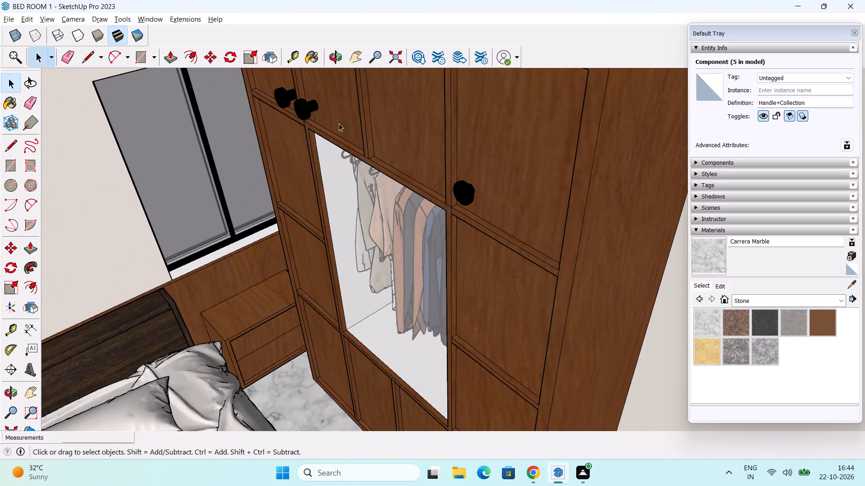
pyautogui.click(306, 108)
pyautogui.press('Delete')
pyautogui.click(285, 99)
pyautogui.press('Delete')
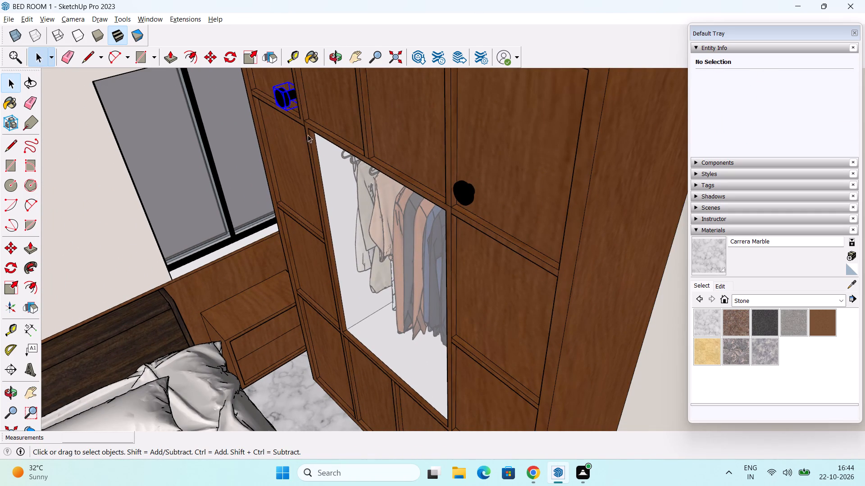
# Copy the shortened knob from the wardrobe's fourth top door 5 5/8" along the green axis onto the third top door.
pyautogui.moveTo(385, 222); pyautogui.dragTo(512, 216, button='middle')
pyautogui.click(552, 174)
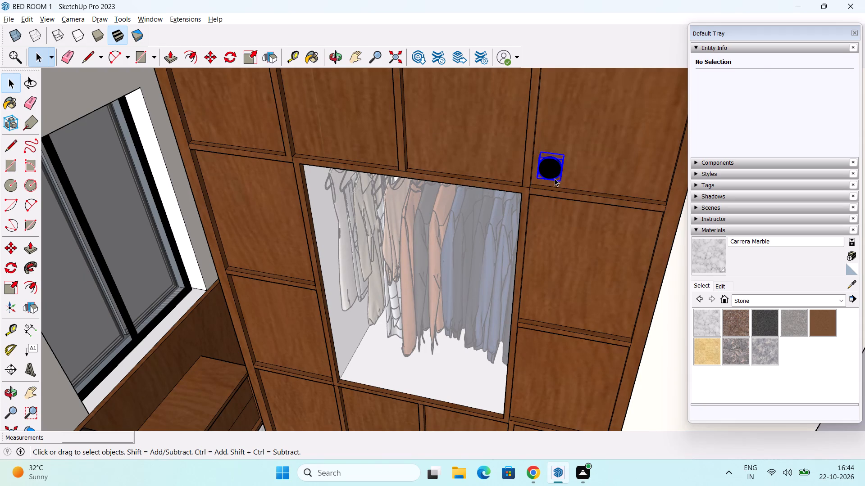
pyautogui.scroll(2, 553, 180)
pyautogui.press('m')
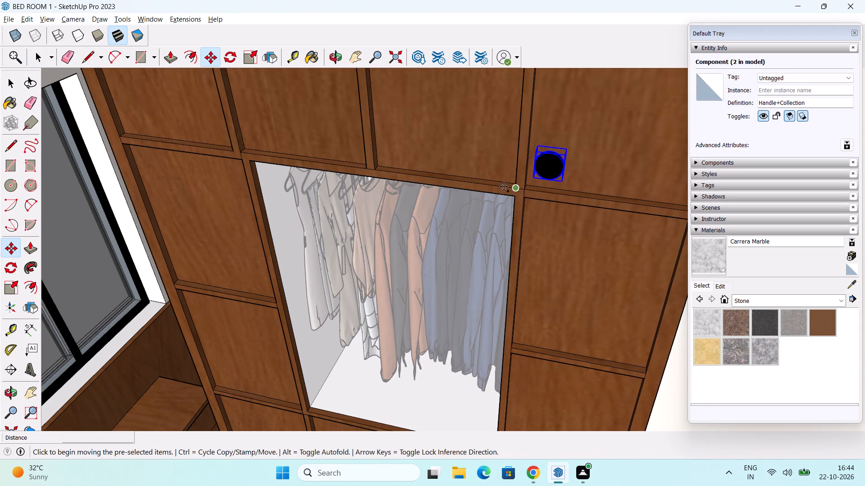
pyautogui.moveTo(504, 187); pyautogui.dragTo(646, 201, button='middle')
pyautogui.moveTo(468, 166); pyautogui.dragTo(560, 225, button='middle')
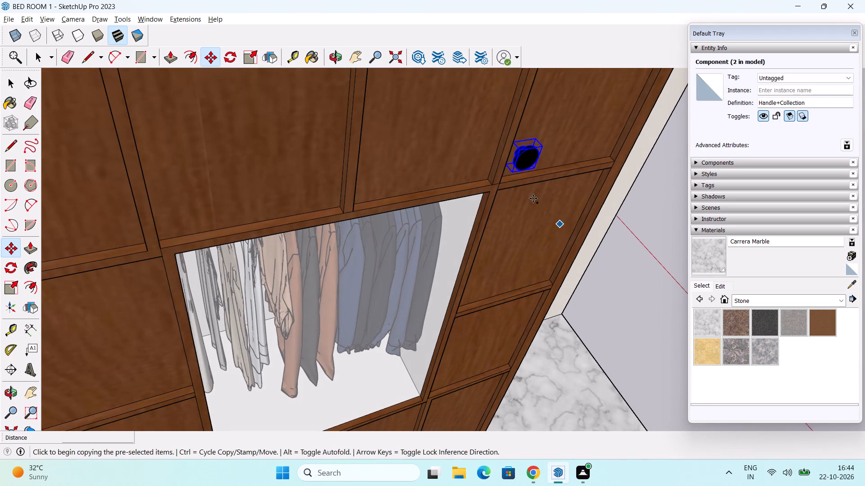
pyautogui.keyDown('shift'); pyautogui.moveTo(497, 169); pyautogui.dragTo(582, 239, button='middle'); pyautogui.keyUp('shift')
pyautogui.scroll(9, 578, 224)
pyautogui.moveTo(632, 230); pyautogui.dragTo(628, 229, button='middle')
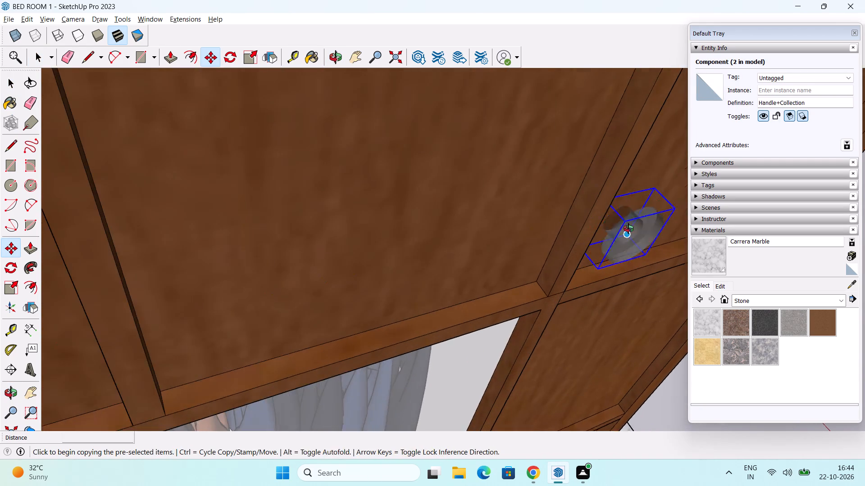
pyautogui.moveTo(628, 229); pyautogui.dragTo(532, 205, button='middle')
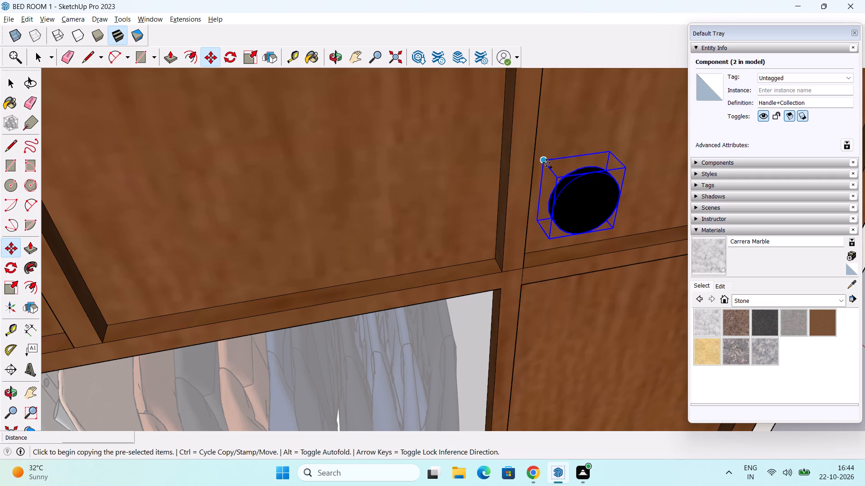
pyautogui.click(546, 161)
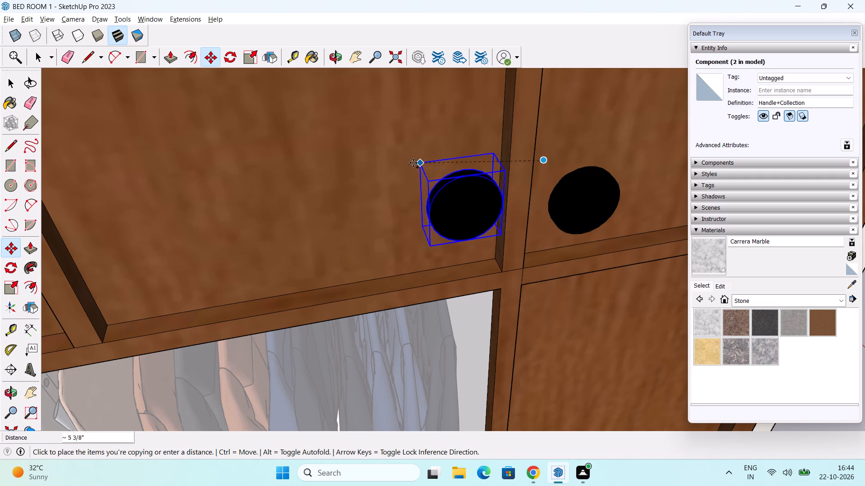
pyautogui.moveTo(412, 166); pyautogui.dragTo(319, 110, button='middle')
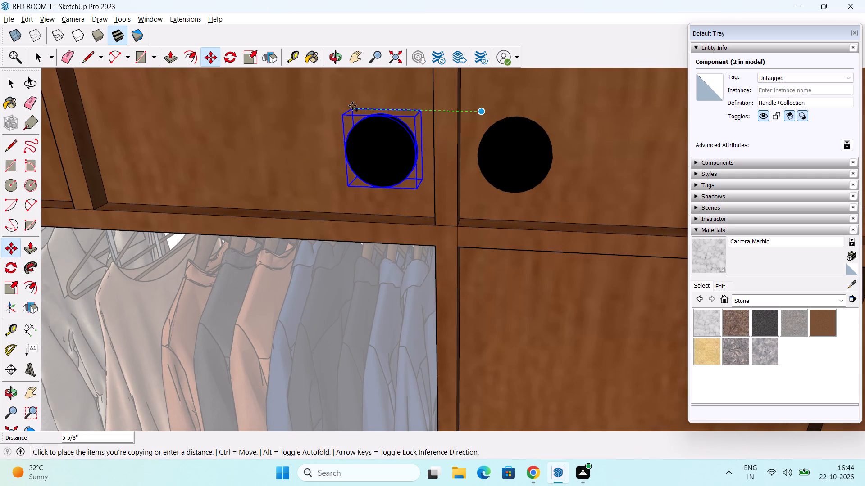
pyautogui.click(352, 106)
# Copy the third top door's knob 2' 5 11/16" along the green axis onto the second top door.
pyautogui.click(352, 106)
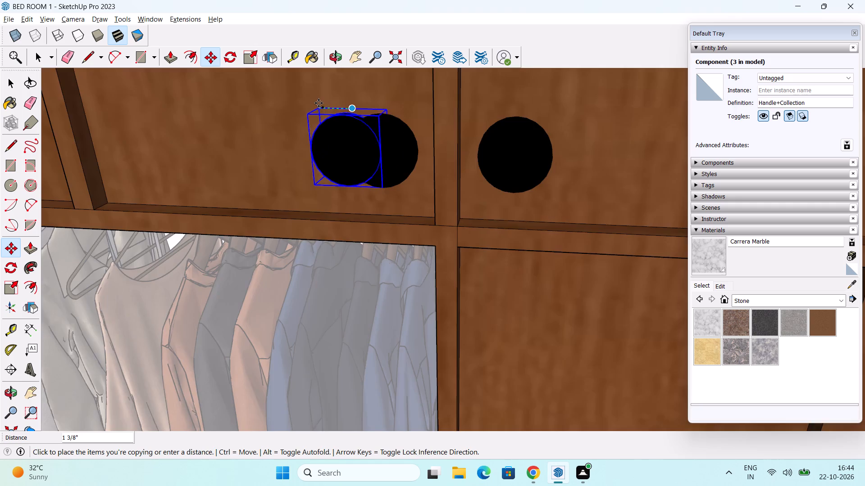
pyautogui.scroll(-7, 319, 103)
pyautogui.moveTo(317, 103); pyautogui.dragTo(565, 139, button='middle')
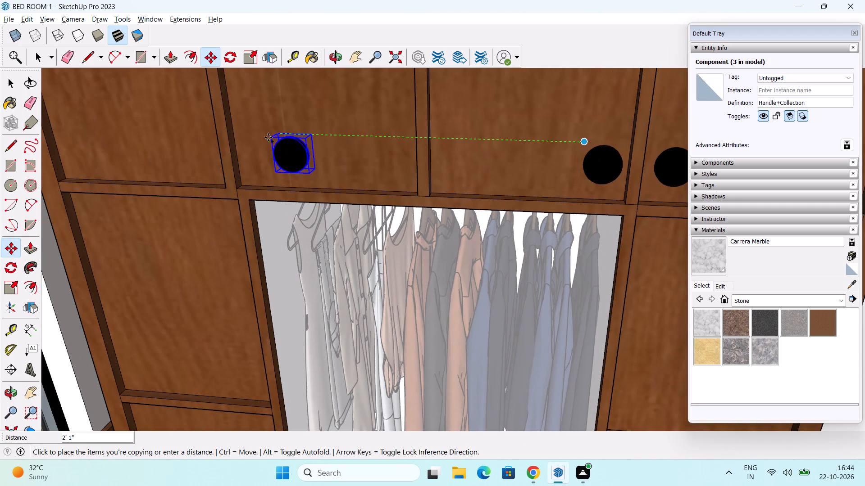
pyautogui.moveTo(248, 136); pyautogui.dragTo(369, 130, button='middle')
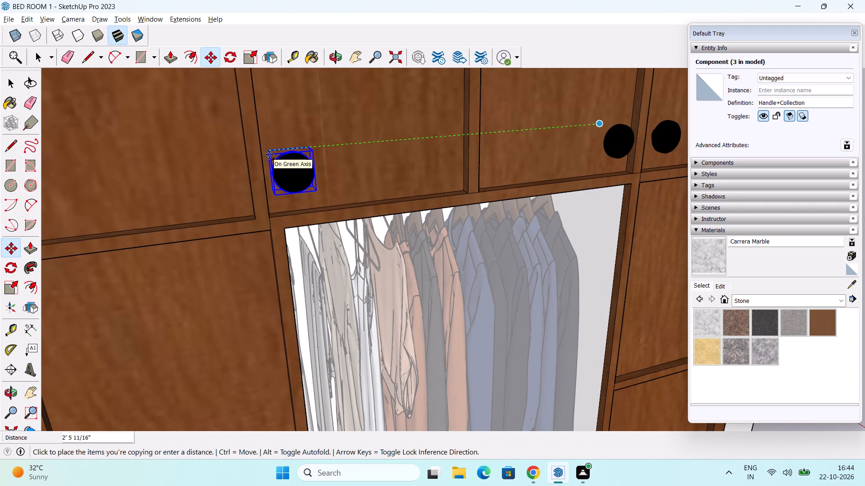
pyautogui.click(269, 155)
# Copy the second top door's knob 5 7/16" along the green axis onto the first top door.
pyautogui.click(269, 155)
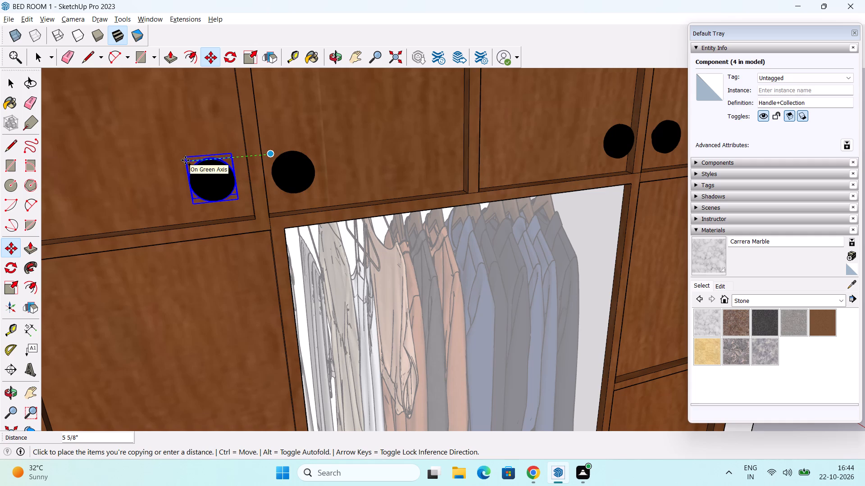
pyautogui.click(188, 160)
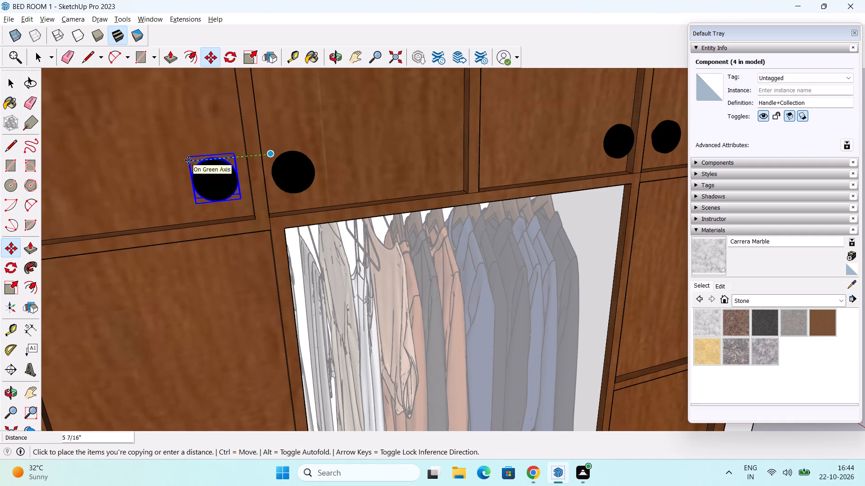
pyautogui.scroll(-15, 202, 161)
pyautogui.press('space')
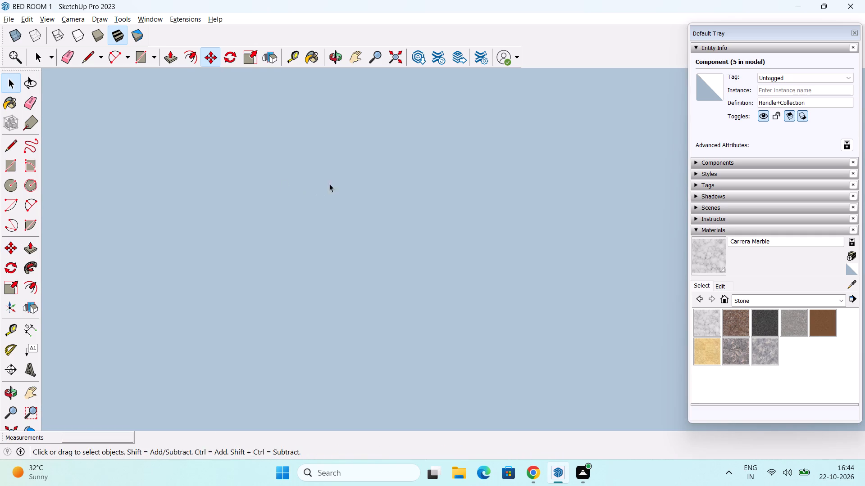
# Examine the row of four knobs on the wardrobe's top doors from the room and from above.
pyautogui.click(396, 56)
pyautogui.moveTo(422, 195); pyautogui.dragTo(147, 206, button='middle')
pyautogui.keyDown('shift'); pyautogui.moveTo(604, 166); pyautogui.dragTo(440, 239, button='middle'); pyautogui.keyUp('shift')
pyautogui.click(549, 213)
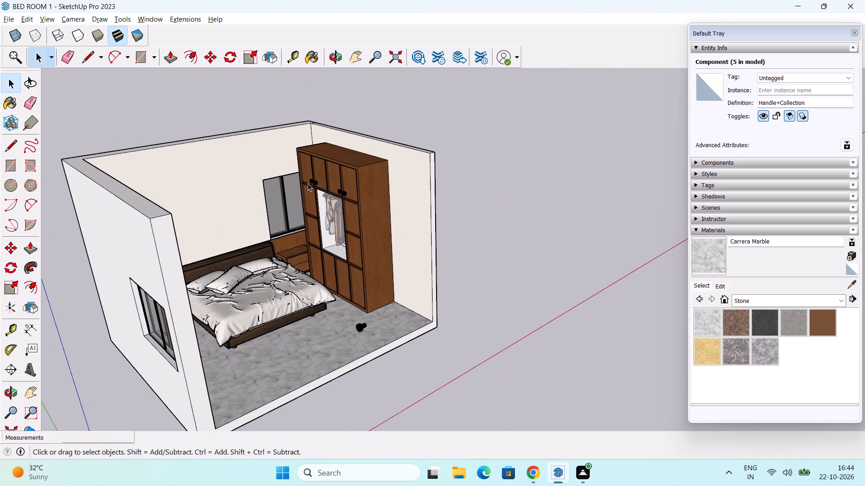
pyautogui.scroll(16, 308, 183)
pyautogui.moveTo(417, 208); pyautogui.dragTo(427, 204, button='middle')
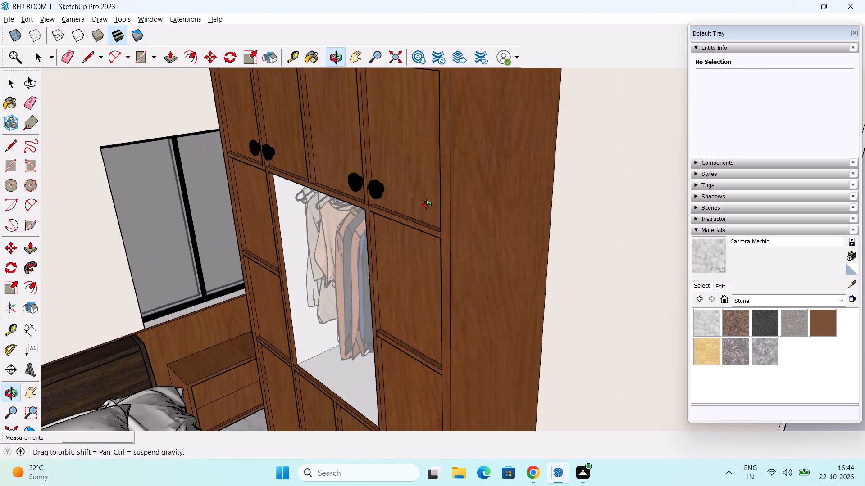
pyautogui.moveTo(427, 204); pyautogui.dragTo(378, 241, button='middle')
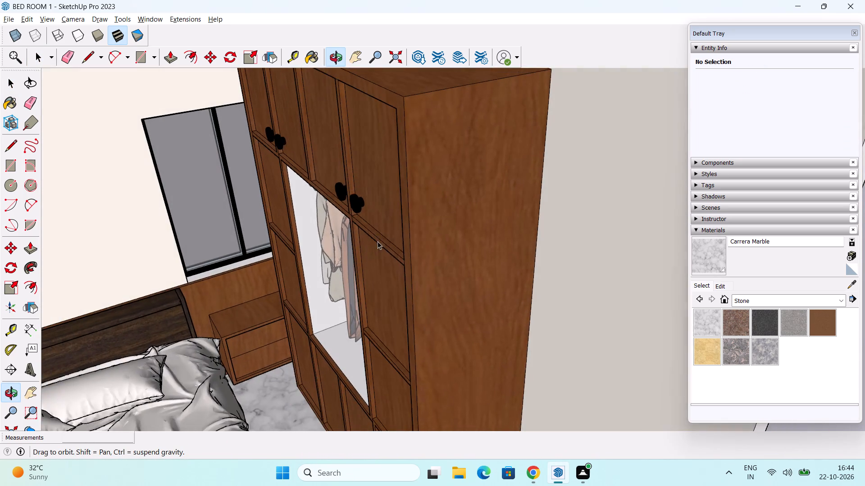
pyautogui.scroll(-2, 380, 239)
pyautogui.keyDown('shift'); pyautogui.moveTo(385, 248); pyautogui.dragTo(439, 162, button='middle'); pyautogui.keyUp('shift')
pyautogui.moveTo(428, 158); pyautogui.dragTo(524, 146, button='middle')
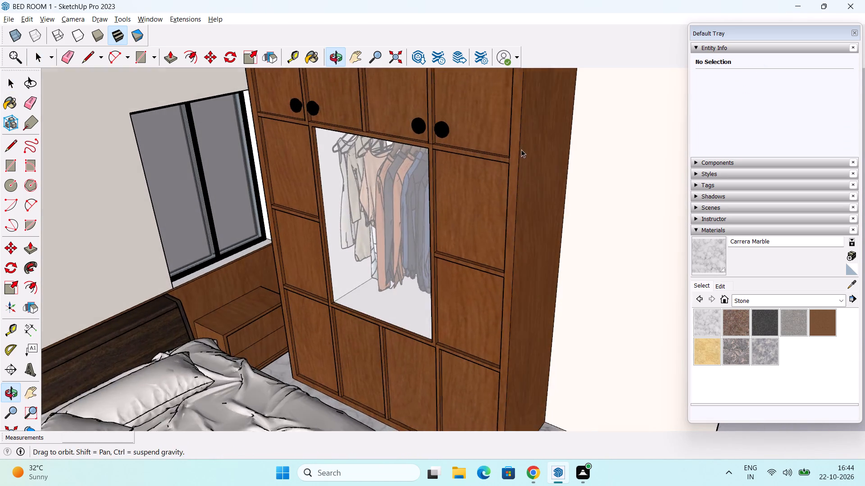
pyautogui.moveTo(422, 190); pyautogui.dragTo(497, 86, button='middle')
pyautogui.moveTo(493, 157); pyautogui.dragTo(463, 228, button='middle')
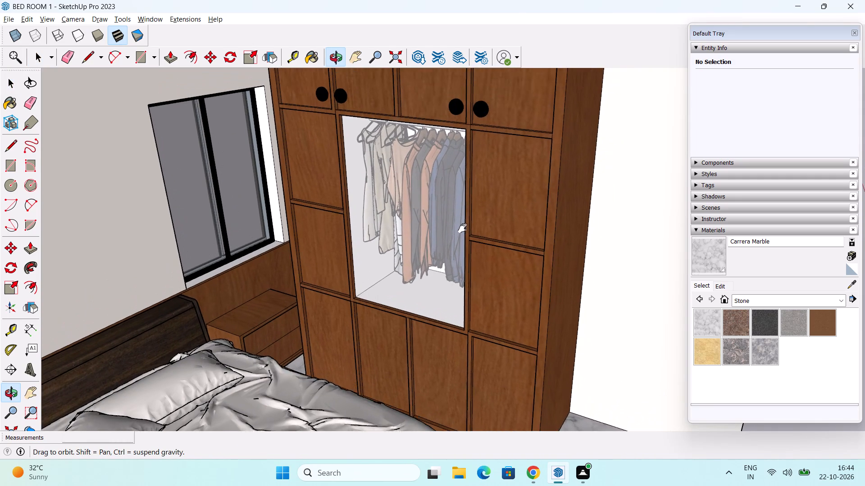
pyautogui.moveTo(463, 228); pyautogui.dragTo(462, 227, button='middle')
# Copy the fourth top door's knob 2' 1 1/16" down the blue axis onto the upper door beside the glass panel.
pyautogui.click(483, 112)
pyautogui.scroll(2, 504, 127)
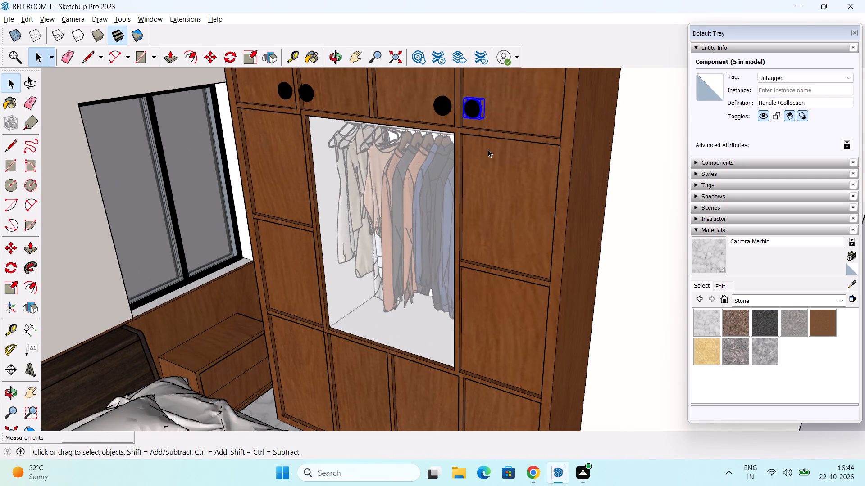
pyautogui.press('m')
pyautogui.scroll(6, 496, 111)
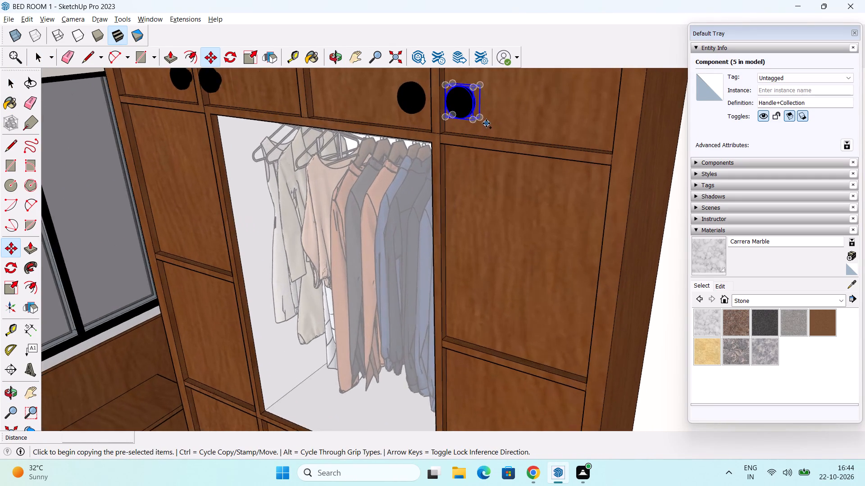
pyautogui.scroll(7, 486, 123)
pyautogui.moveTo(474, 110); pyautogui.dragTo(443, 201, button='middle')
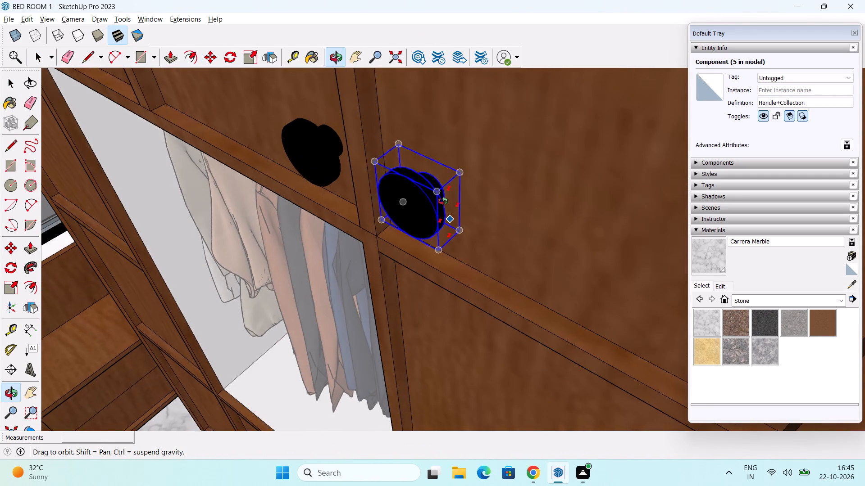
pyautogui.moveTo(443, 201); pyautogui.dragTo(442, 202, button='middle')
pyautogui.scroll(-1, 457, 211)
pyautogui.moveTo(467, 246); pyautogui.dragTo(530, 93, button='middle')
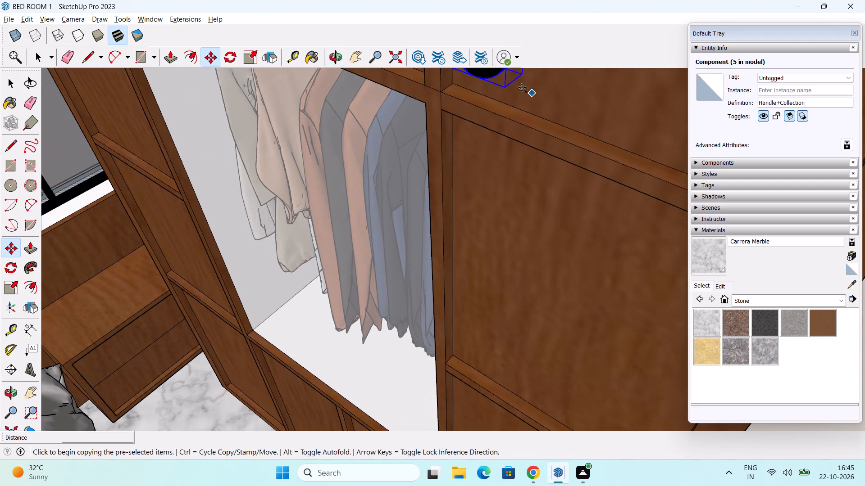
pyautogui.click(528, 75)
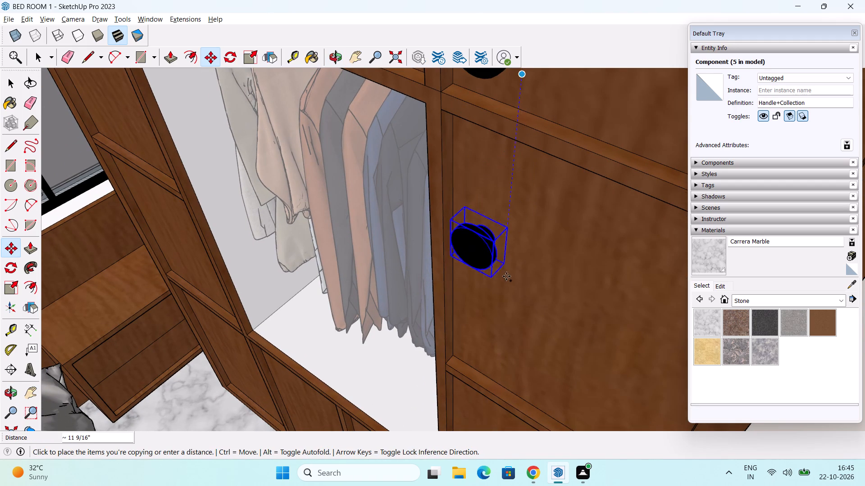
pyautogui.moveTo(500, 300); pyautogui.dragTo(581, 162, button='middle')
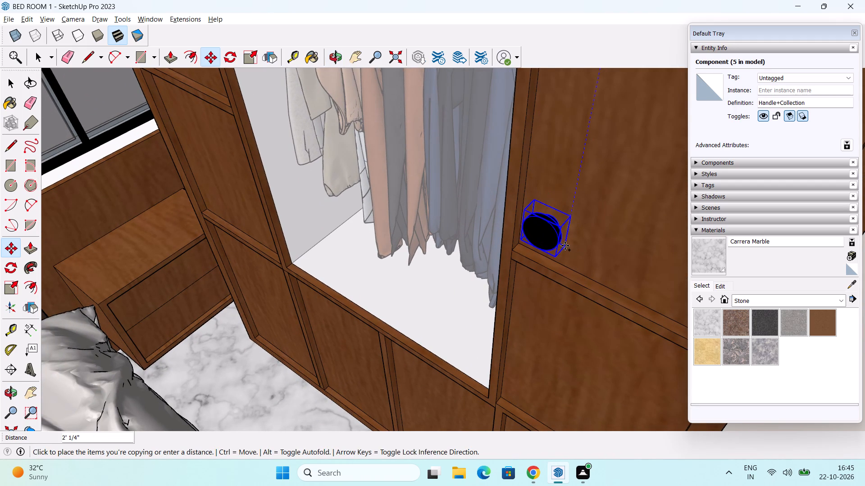
pyautogui.scroll(2, 565, 246)
pyautogui.moveTo(565, 246); pyautogui.dragTo(641, 179, button='middle')
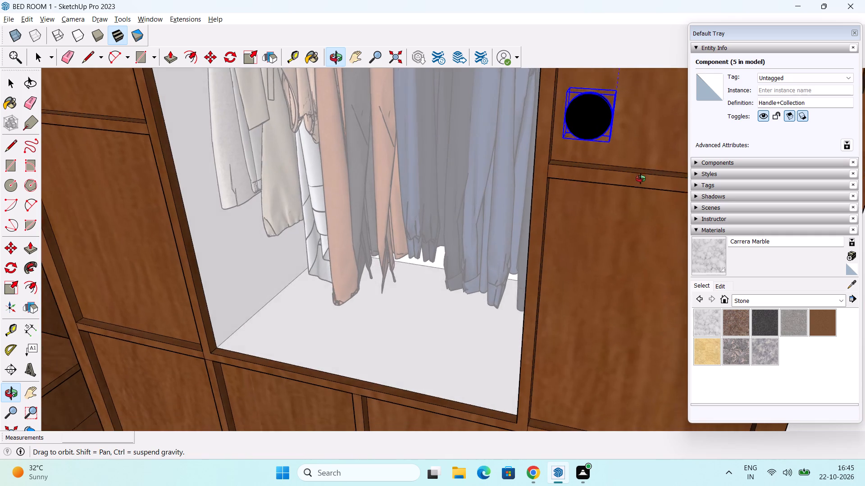
pyautogui.moveTo(641, 179); pyautogui.dragTo(626, 198, button='middle')
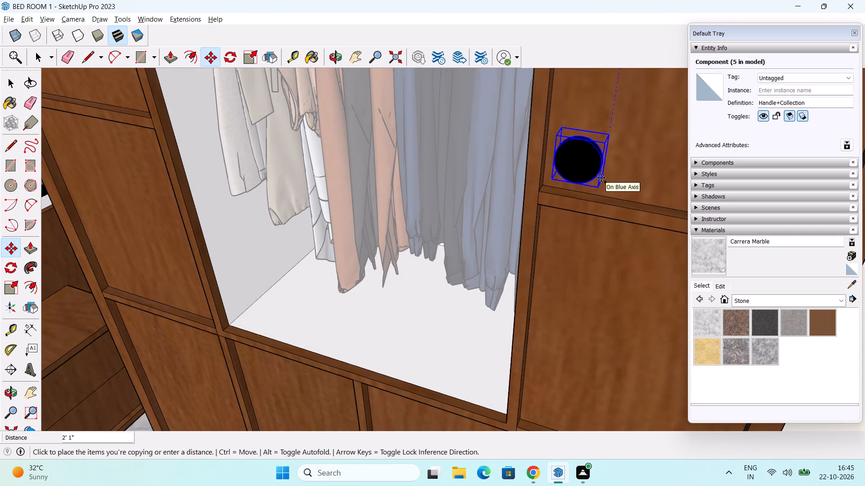
pyautogui.moveTo(601, 178); pyautogui.dragTo(572, 180, button='middle')
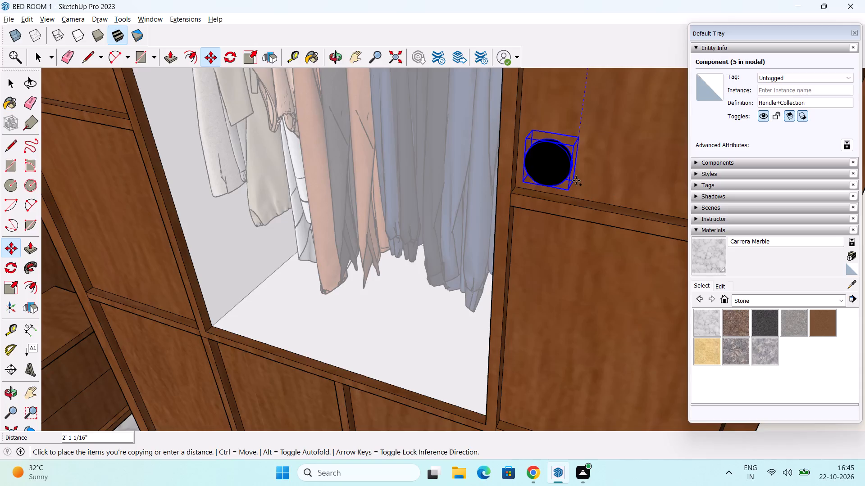
pyautogui.click(576, 180)
# Copy that knob another 2' 3/16" down the blue axis onto the lower door beside the glass panel.
pyautogui.click(576, 180)
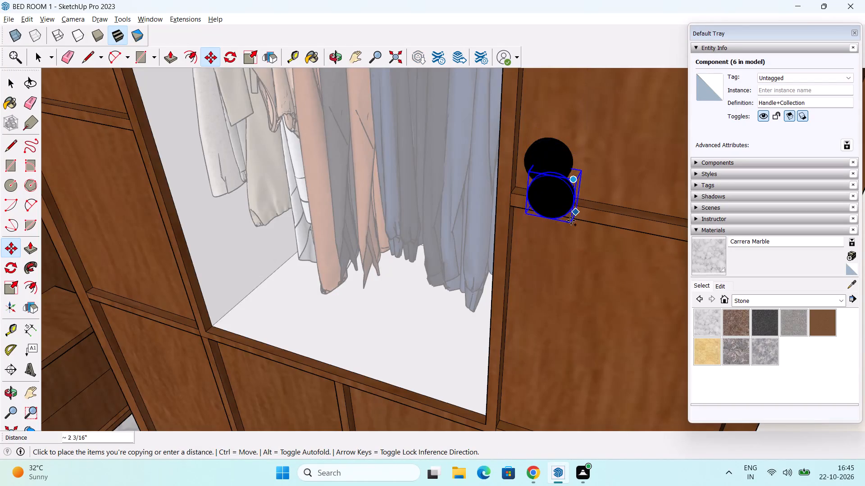
pyautogui.scroll(-3, 562, 234)
pyautogui.keyDown('shift'); pyautogui.moveTo(560, 238); pyautogui.dragTo(572, 125, button='middle'); pyautogui.keyUp('shift')
pyautogui.keyDown('shift'); pyautogui.moveTo(555, 256); pyautogui.dragTo(556, 184, button='middle'); pyautogui.keyUp('shift')
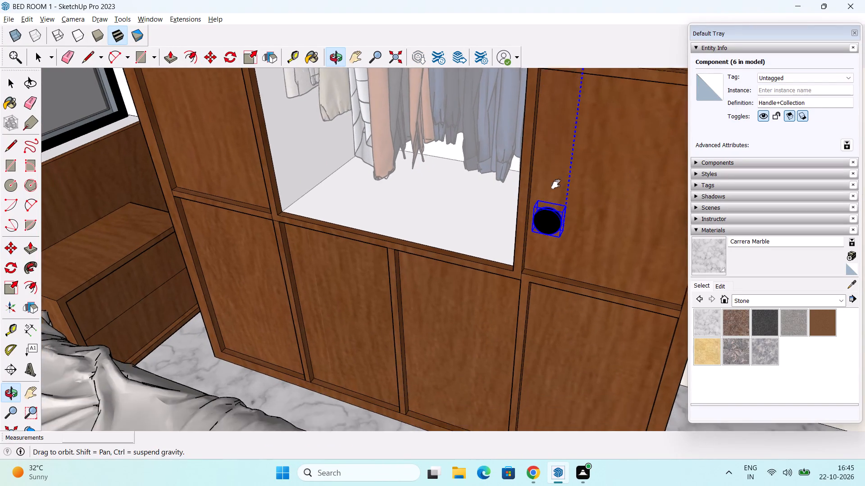
pyautogui.keyDown('shift'); pyautogui.moveTo(556, 184); pyautogui.dragTo(555, 180, button='middle'); pyautogui.keyUp('shift')
pyautogui.scroll(8, 563, 189)
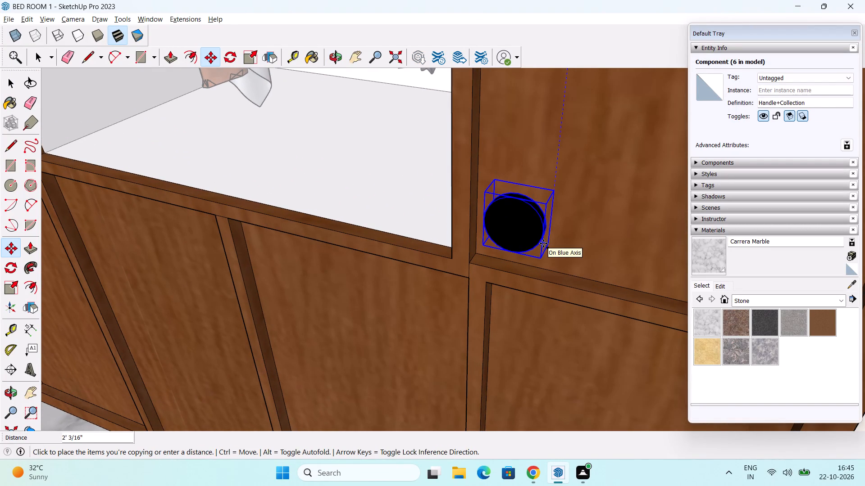
pyautogui.click(543, 243)
# Examine the knobs beside the wardrobe's glass panel from farther back, including a view of the whole model.
pyautogui.scroll(-1, 544, 237)
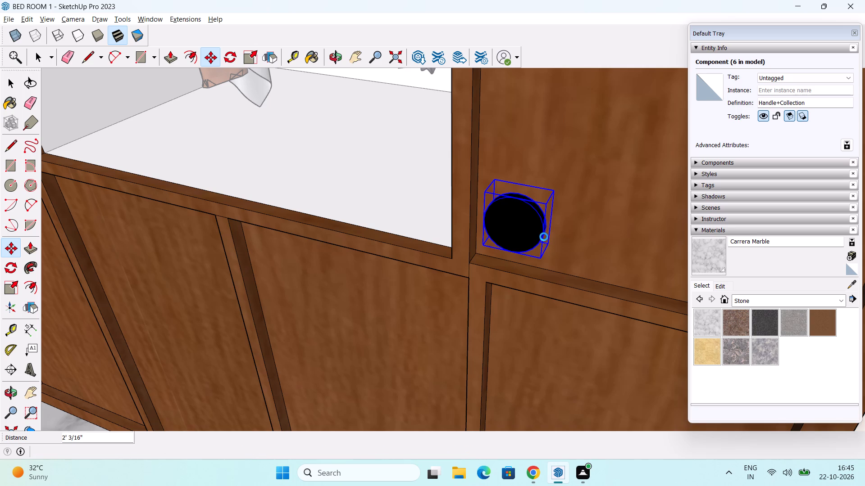
pyautogui.scroll(-1, 544, 237)
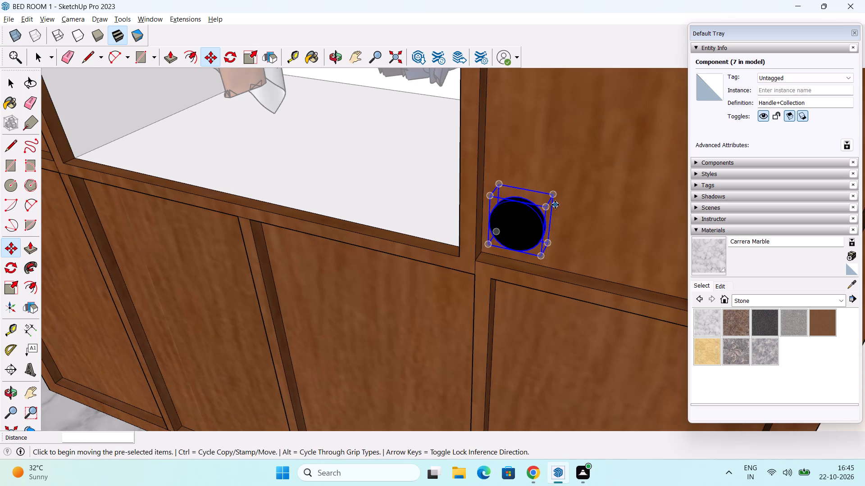
pyautogui.scroll(-17, 549, 195)
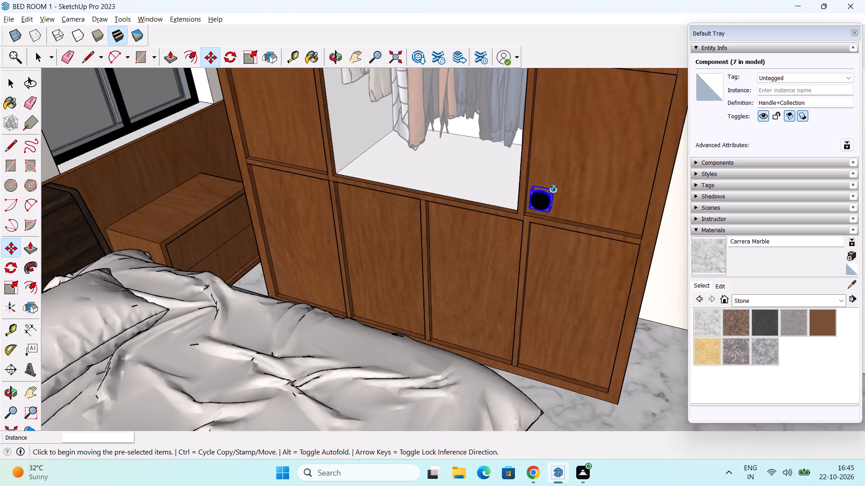
pyautogui.scroll(-8, 554, 187)
pyautogui.moveTo(543, 202); pyautogui.dragTo(501, 202, button='middle')
pyautogui.scroll(-3, 519, 182)
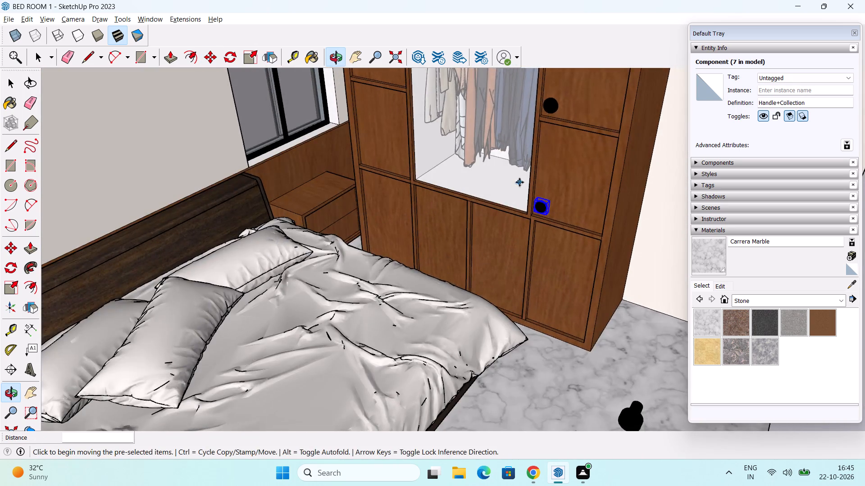
pyautogui.keyDown('shift'); pyautogui.moveTo(534, 174); pyautogui.dragTo(461, 240, button='middle'); pyautogui.keyUp('shift')
pyautogui.click(403, 63)
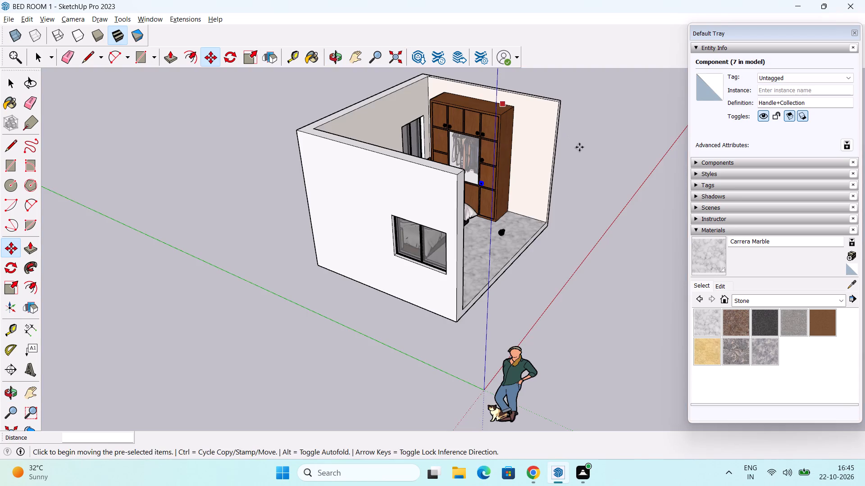
# Copy the knob on the lower door beside the glass panel about 1' 7 7/16" down the blue axis onto the fourth bottom door.
pyautogui.moveTo(573, 149); pyautogui.dragTo(547, 150, button='middle')
pyautogui.scroll(12, 492, 171)
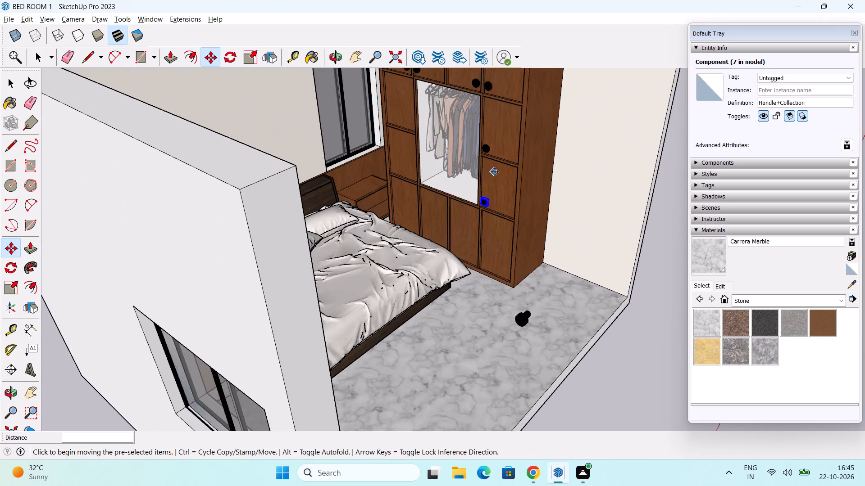
pyautogui.scroll(4, 495, 172)
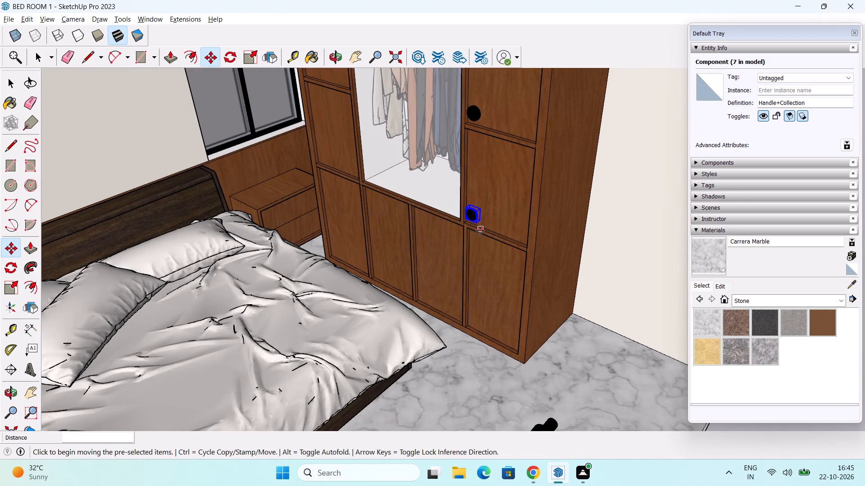
pyautogui.press('space')
pyautogui.scroll(-3, 481, 211)
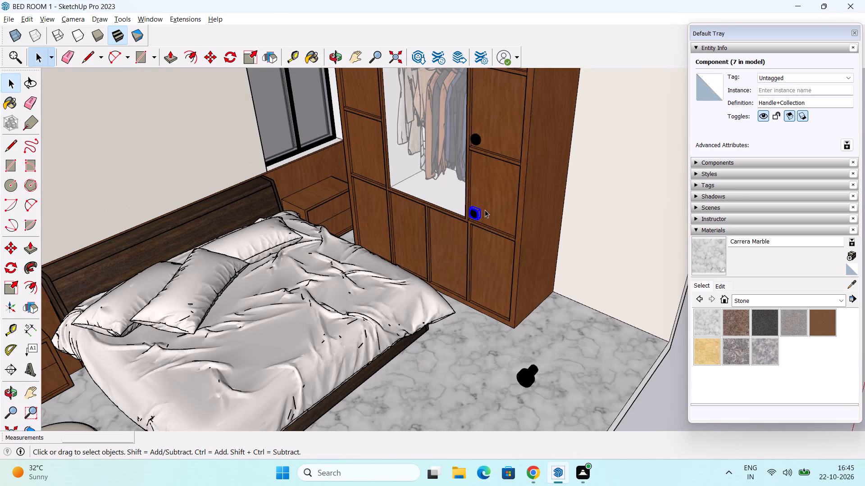
pyautogui.scroll(-3, 485, 210)
pyautogui.keyDown('shift'); pyautogui.moveTo(491, 209); pyautogui.dragTo(479, 238, button='middle'); pyautogui.keyUp('shift')
pyautogui.scroll(5, 470, 235)
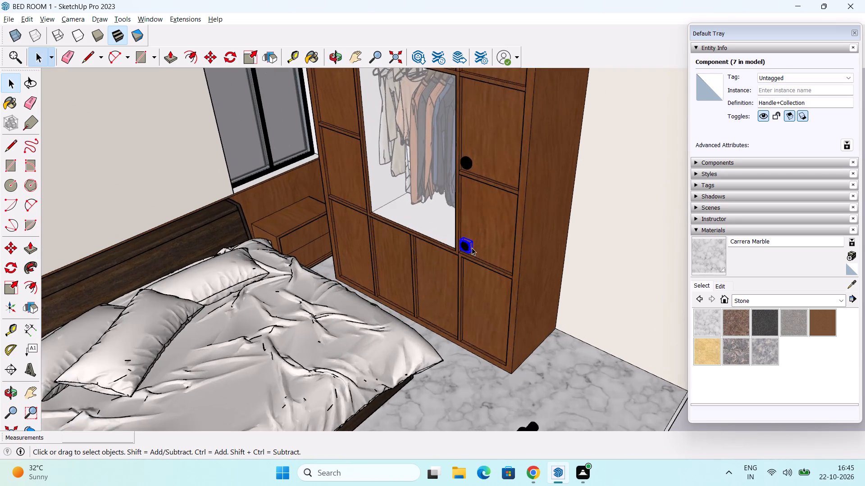
pyautogui.moveTo(475, 256); pyautogui.dragTo(442, 235, button='middle')
pyautogui.scroll(6, 432, 234)
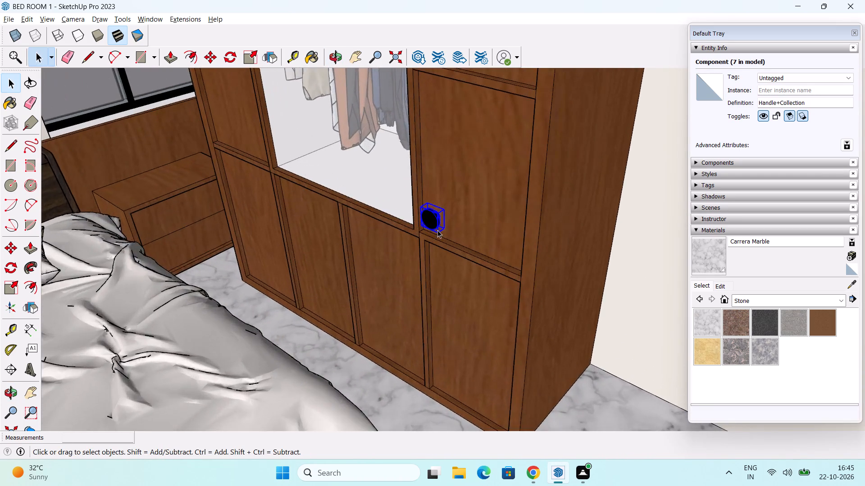
pyautogui.scroll(2, 437, 230)
pyautogui.press('m')
pyautogui.scroll(7, 431, 241)
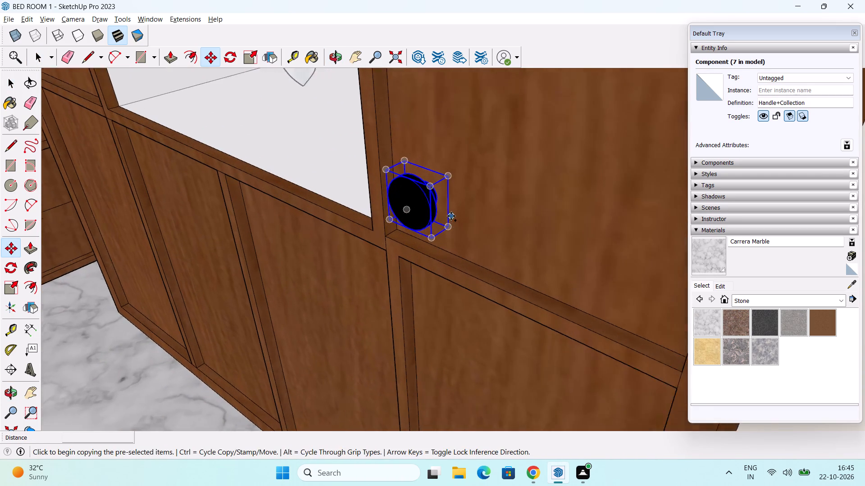
pyautogui.scroll(3, 451, 216)
pyautogui.moveTo(453, 233); pyautogui.dragTo(336, 180, button='middle')
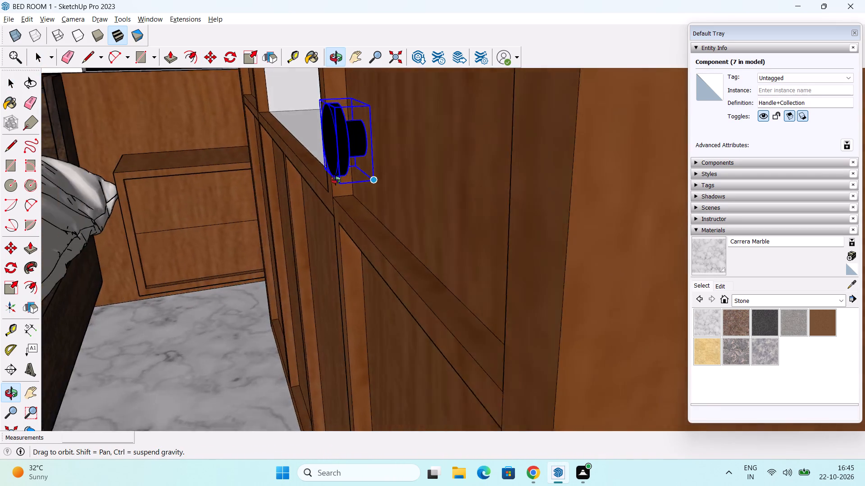
pyautogui.moveTo(336, 180); pyautogui.dragTo(408, 193, button='middle')
pyautogui.click(421, 195)
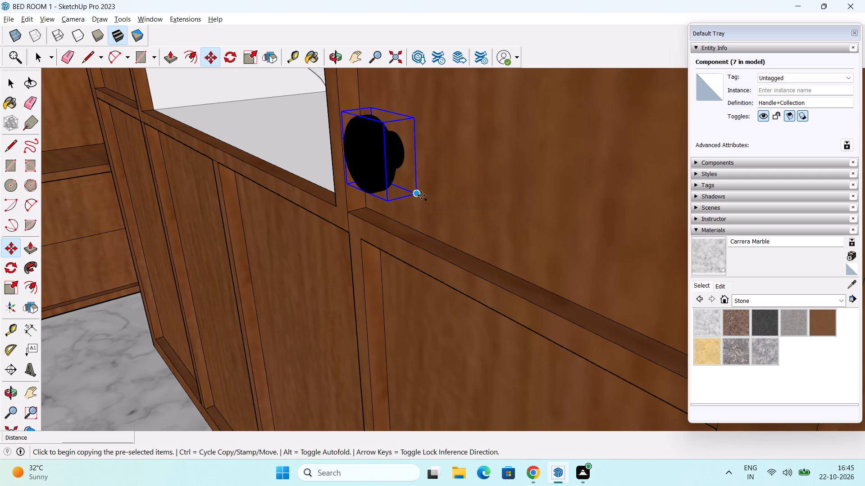
pyautogui.scroll(-3, 434, 258)
pyautogui.keyDown('shift'); pyautogui.moveTo(434, 261); pyautogui.dragTo(480, 89, button='middle'); pyautogui.keyUp('shift')
pyautogui.moveTo(451, 334); pyautogui.dragTo(505, 162, button='middle')
pyautogui.moveTo(537, 263); pyautogui.dragTo(583, 281, button='middle')
pyautogui.scroll(-3, 572, 233)
pyautogui.keyDown('shift'); pyautogui.moveTo(571, 218); pyautogui.dragTo(551, 175, button='middle'); pyautogui.keyUp('shift')
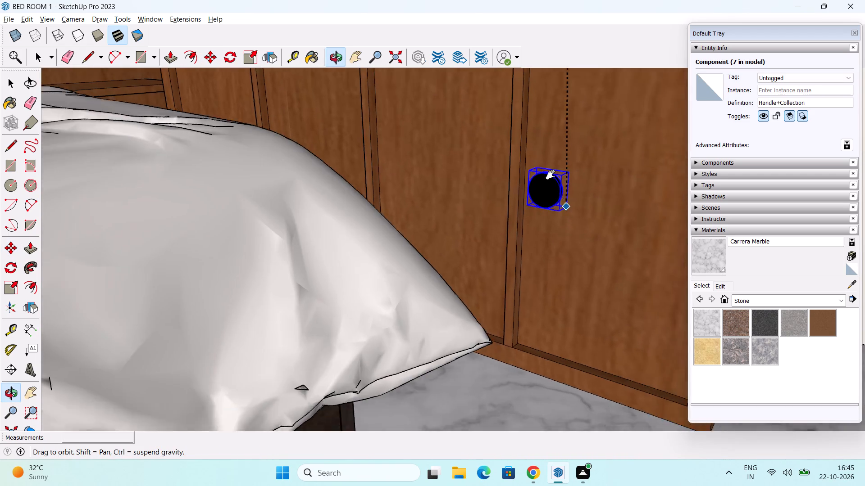
pyautogui.keyDown('shift'); pyautogui.moveTo(551, 175); pyautogui.dragTo(526, 129, button='middle'); pyautogui.keyUp('shift')
pyautogui.moveTo(540, 132); pyautogui.dragTo(531, 256, button='middle')
pyautogui.scroll(2, 531, 193)
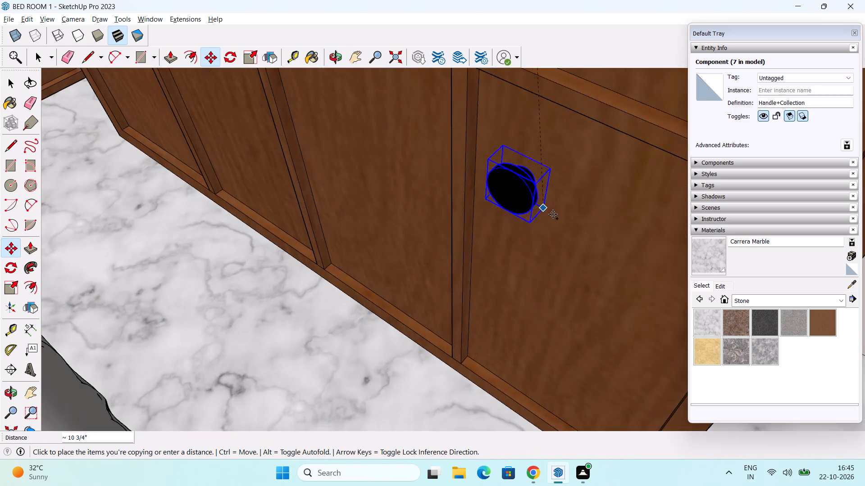
pyautogui.moveTo(553, 214); pyautogui.dragTo(582, 165, button='middle')
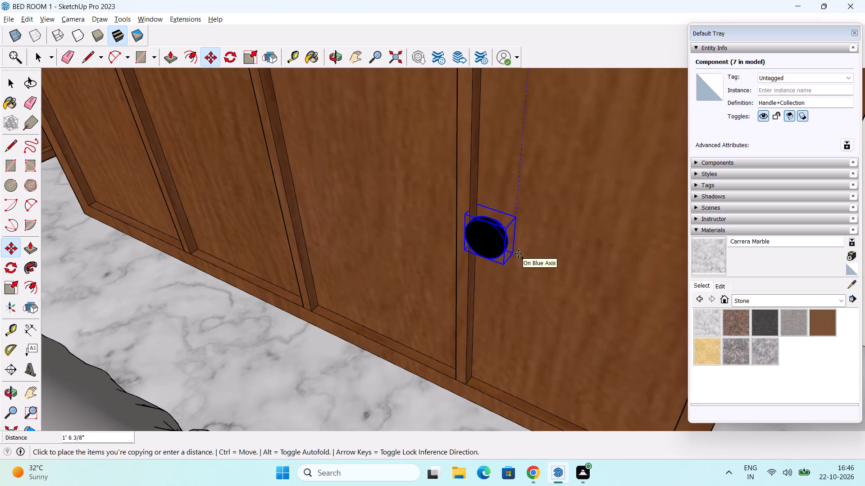
pyautogui.scroll(-6, 518, 254)
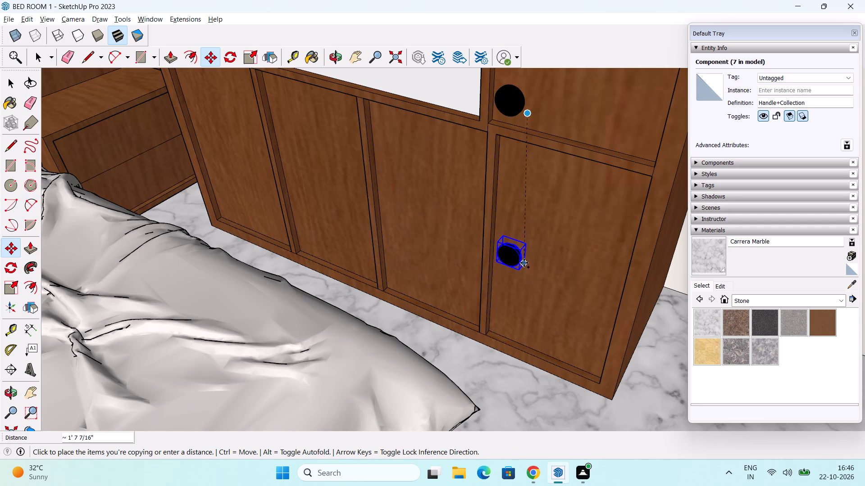
pyautogui.click(524, 263)
# Copy the fourth bottom door's knob 6 1/8" along the green axis onto the adjacent third bottom door.
pyautogui.scroll(5, 528, 263)
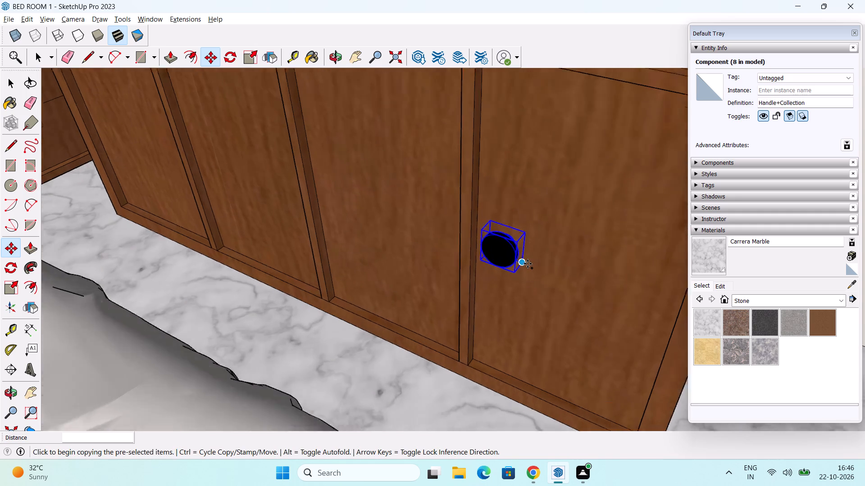
pyautogui.scroll(3, 528, 264)
pyautogui.click(526, 264)
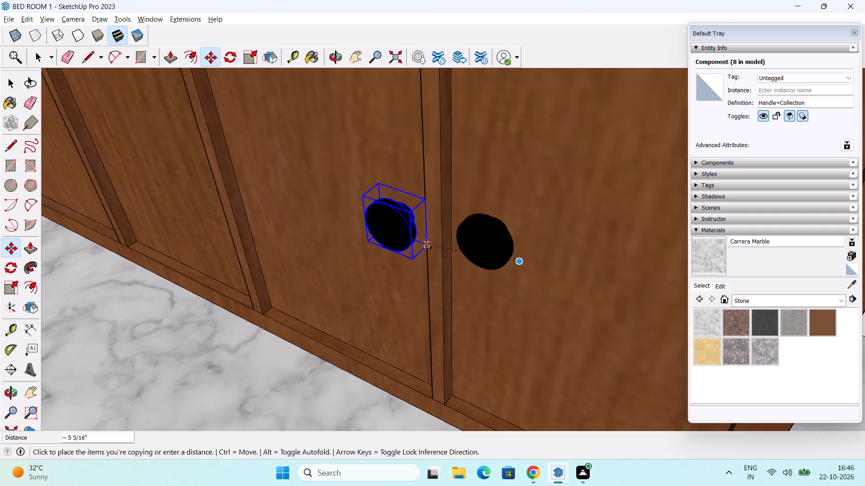
pyautogui.moveTo(414, 228); pyautogui.dragTo(508, 184, button='middle')
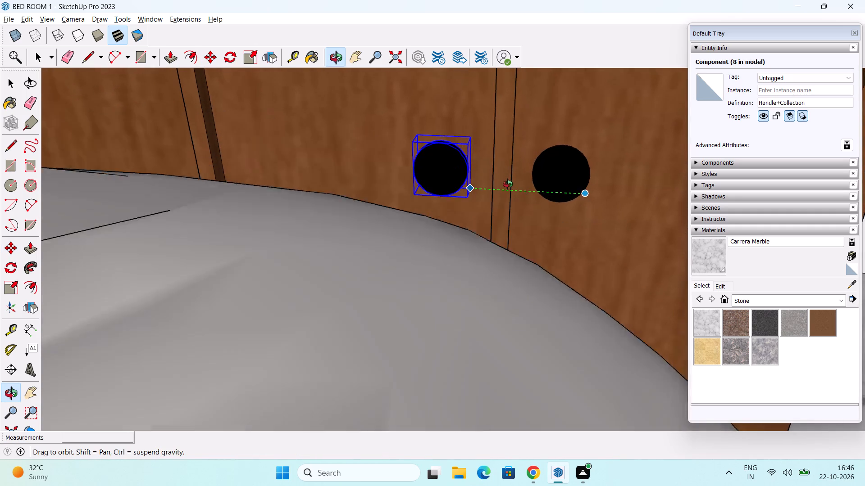
pyautogui.moveTo(508, 184); pyautogui.dragTo(508, 191, button='middle')
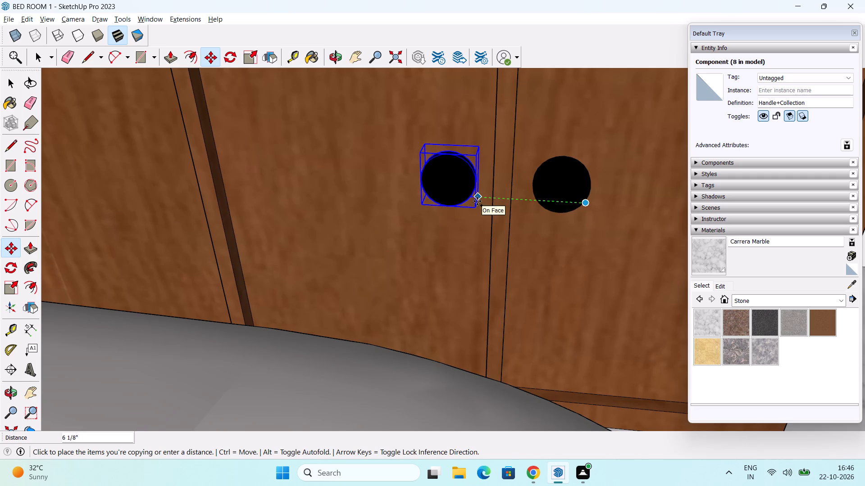
pyautogui.click(477, 201)
# Copy the third bottom door's knob 2' 5 7/16" along the green axis onto the second bottom door.
pyautogui.scroll(-2, 533, 202)
pyautogui.moveTo(545, 209); pyautogui.dragTo(503, 108, button='middle')
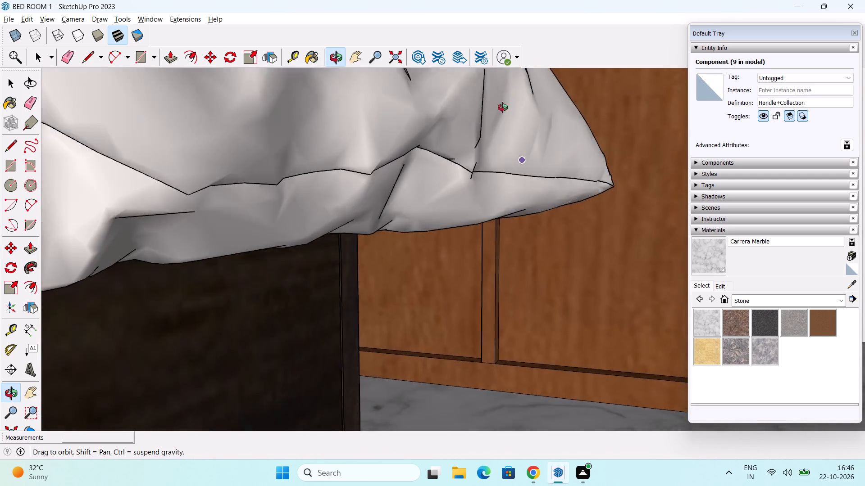
pyautogui.moveTo(503, 108); pyautogui.dragTo(489, 263, button='middle')
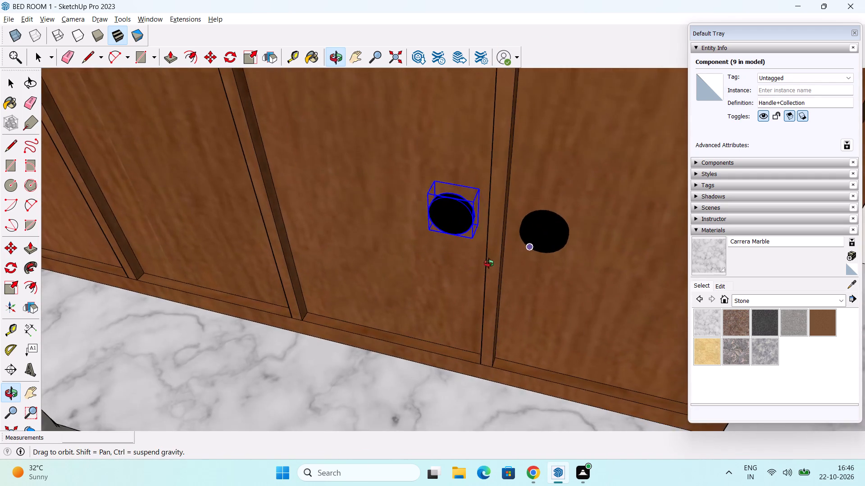
pyautogui.moveTo(489, 263); pyautogui.dragTo(410, 292, button='middle')
pyautogui.scroll(5, 455, 238)
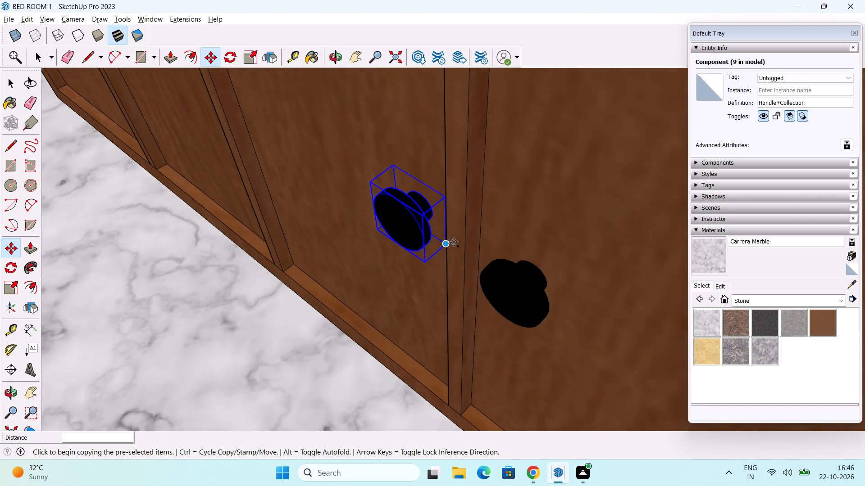
pyautogui.click(447, 244)
pyautogui.scroll(-6, 368, 196)
pyautogui.moveTo(368, 196); pyautogui.dragTo(613, 255, button='middle')
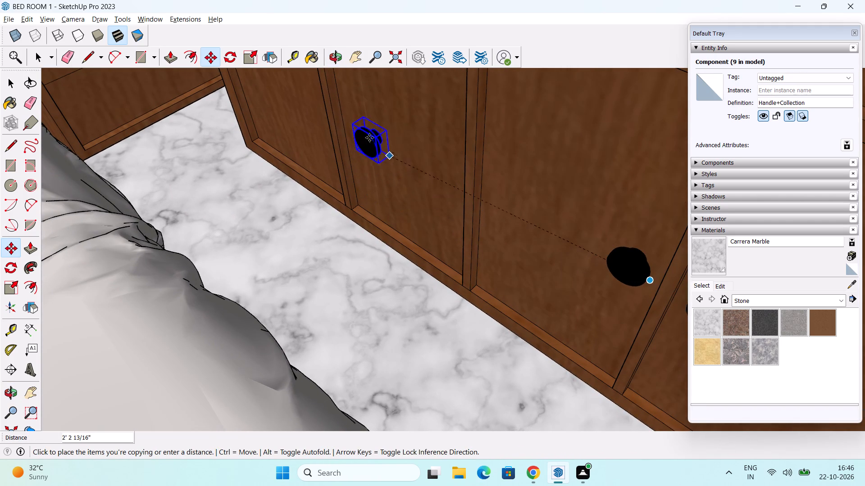
pyautogui.moveTo(388, 129); pyautogui.dragTo(390, 129, button='middle')
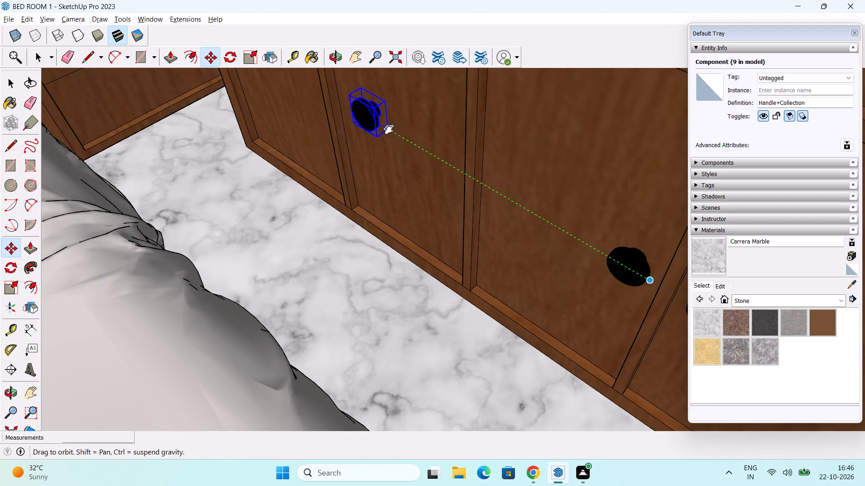
pyautogui.moveTo(390, 129); pyautogui.dragTo(525, 223, button='middle')
pyautogui.scroll(9, 524, 221)
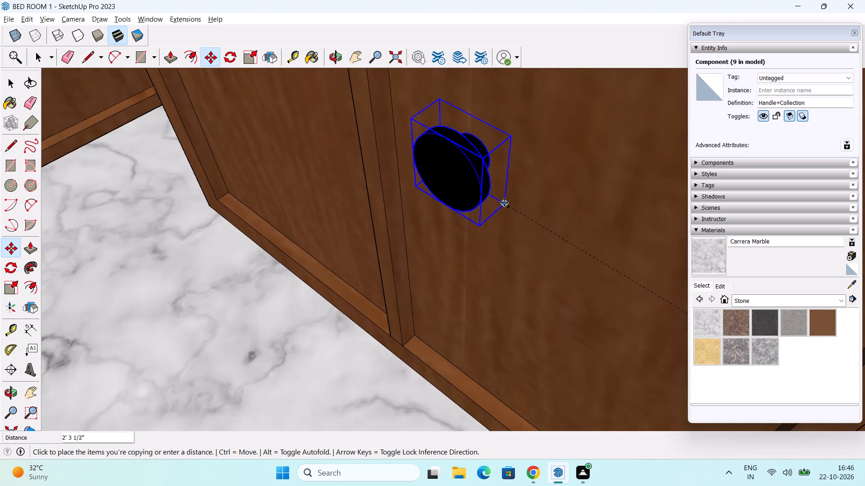
pyautogui.moveTo(504, 202); pyautogui.dragTo(619, 193, button='middle')
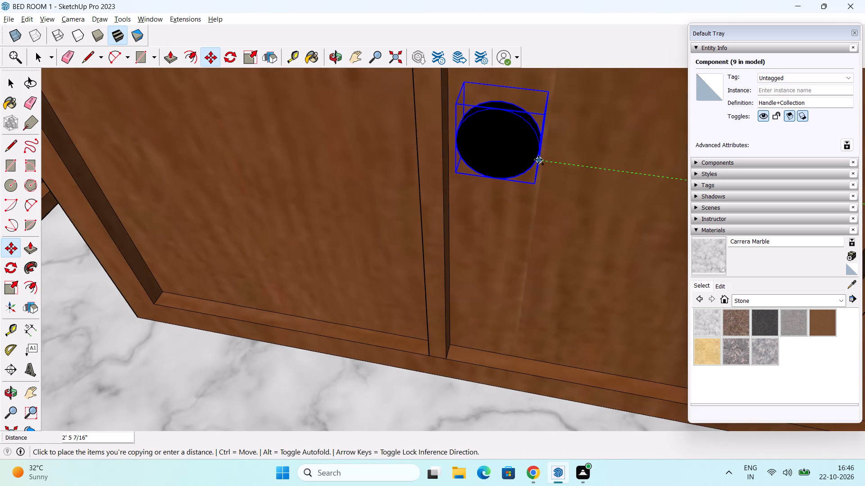
pyautogui.click(538, 160)
# Copy the second bottom door's knob 5 3/8" along the green axis onto the first bottom door.
pyautogui.click(538, 160)
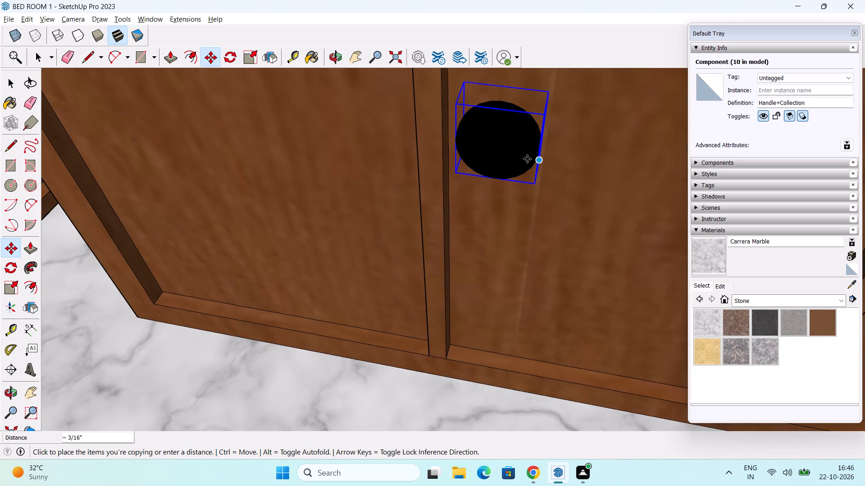
pyautogui.click(406, 147)
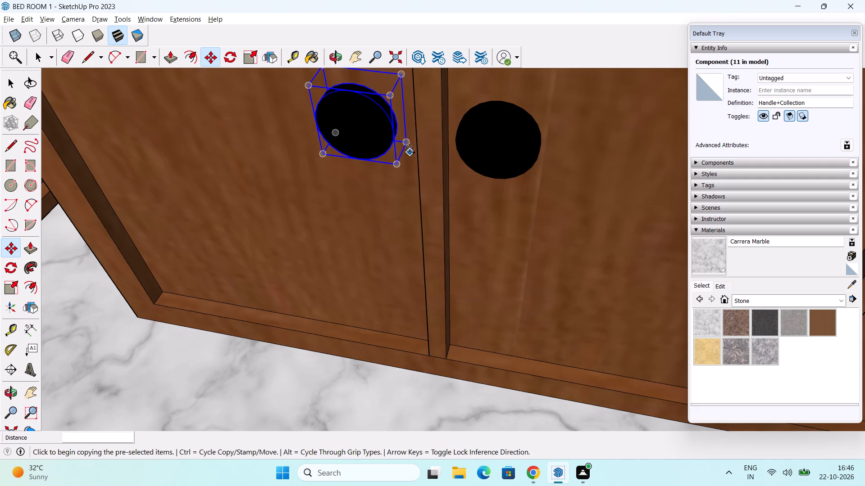
# Copy the first bottom door's knob 3' 7 1/16" up the blue axis onto the upper door on the glass panel's window side.
pyautogui.click(410, 145)
pyautogui.scroll(-5, 424, 107)
pyautogui.moveTo(426, 102); pyautogui.dragTo(412, 263, button='middle')
pyautogui.scroll(-11, 418, 197)
pyautogui.moveTo(408, 157); pyautogui.dragTo(451, 276, button='middle')
pyautogui.scroll(-2, 394, 175)
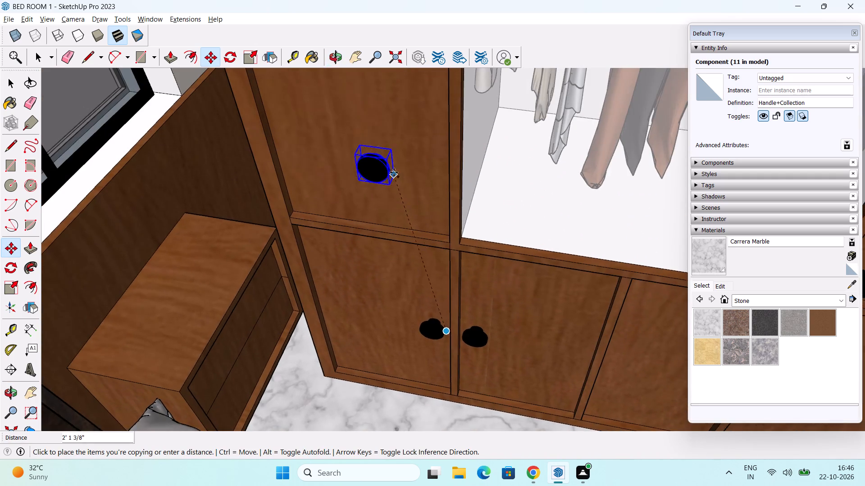
pyautogui.scroll(-9, 394, 172)
pyautogui.scroll(-2, 438, 187)
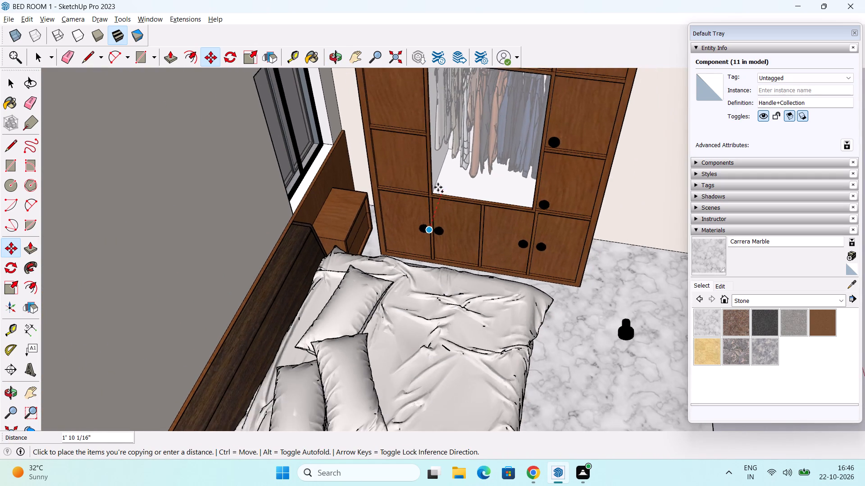
pyautogui.keyDown('shift'); pyautogui.moveTo(438, 187); pyautogui.dragTo(442, 254, button='middle'); pyautogui.keyUp('shift')
pyautogui.scroll(-1, 444, 217)
pyautogui.moveTo(443, 223); pyautogui.dragTo(455, 214, button='middle')
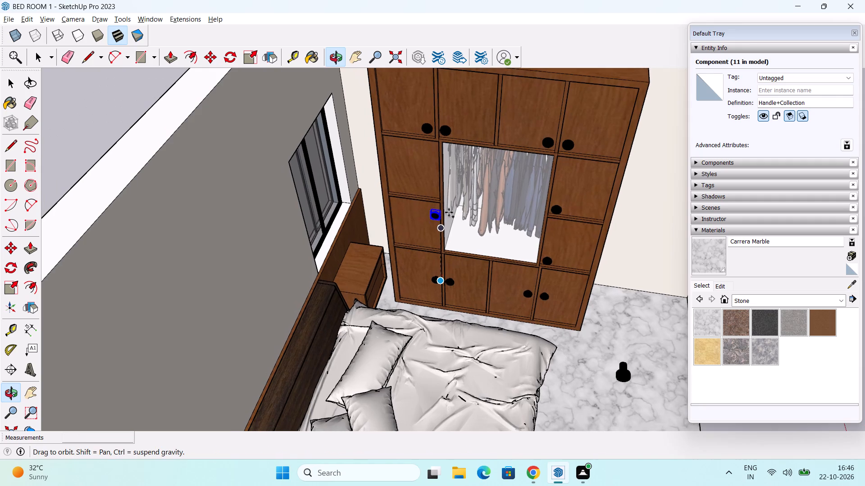
pyautogui.scroll(14, 415, 196)
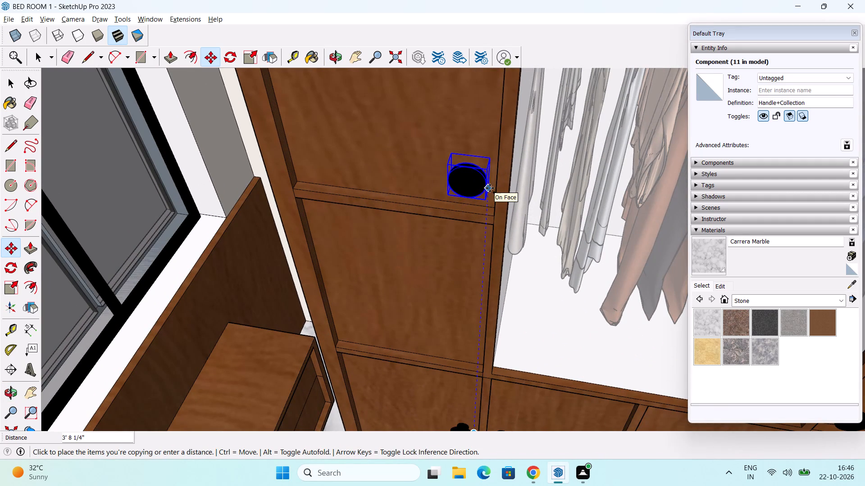
pyautogui.moveTo(490, 188); pyautogui.dragTo(528, 97, button='middle')
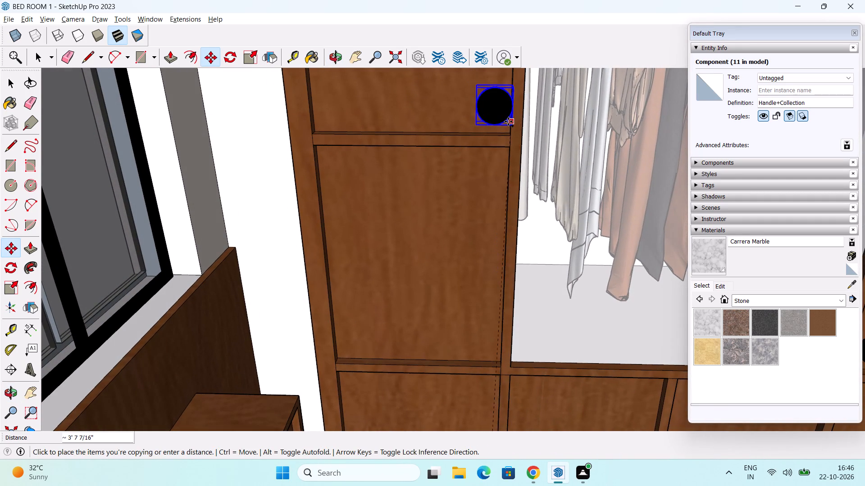
pyautogui.scroll(3, 504, 121)
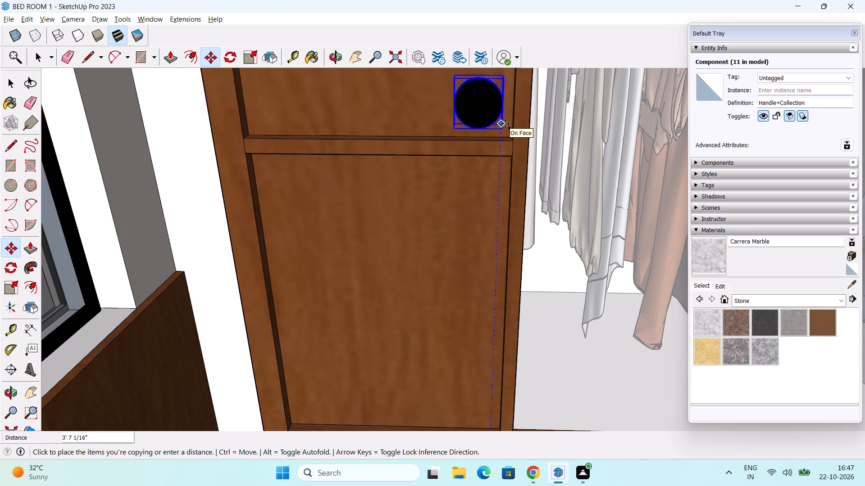
pyautogui.click(505, 124)
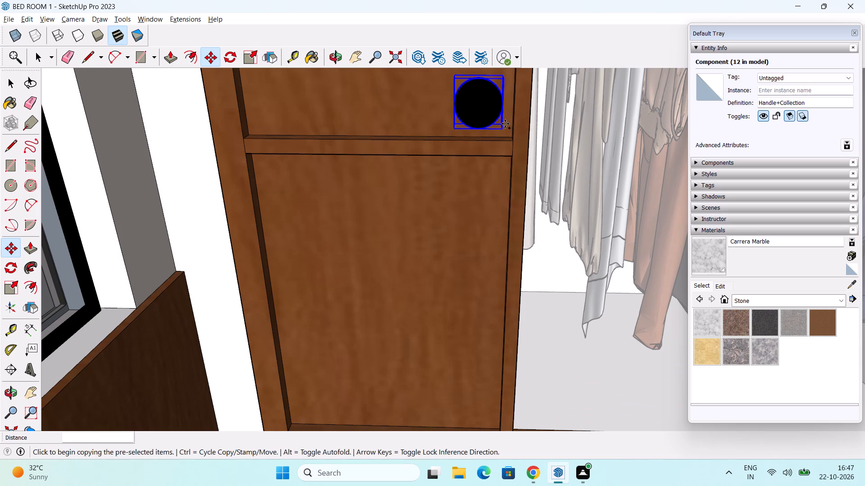
# Copy the window-side upper door's knob 2' 5/8" down the blue axis onto the door directly below it, beside the glass panel.
pyautogui.click(505, 124)
pyautogui.scroll(-2, 478, 241)
pyautogui.keyDown('shift'); pyautogui.moveTo(473, 279); pyautogui.dragTo(487, 220, button='middle'); pyautogui.keyUp('shift')
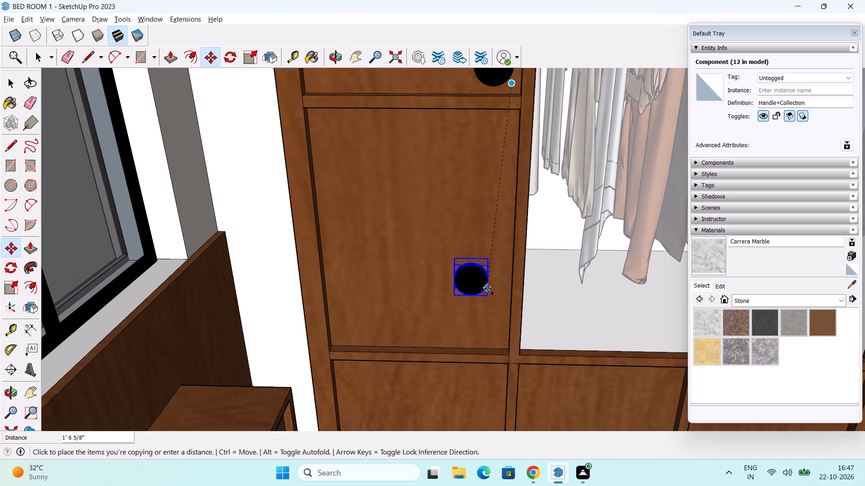
pyautogui.scroll(5, 505, 342)
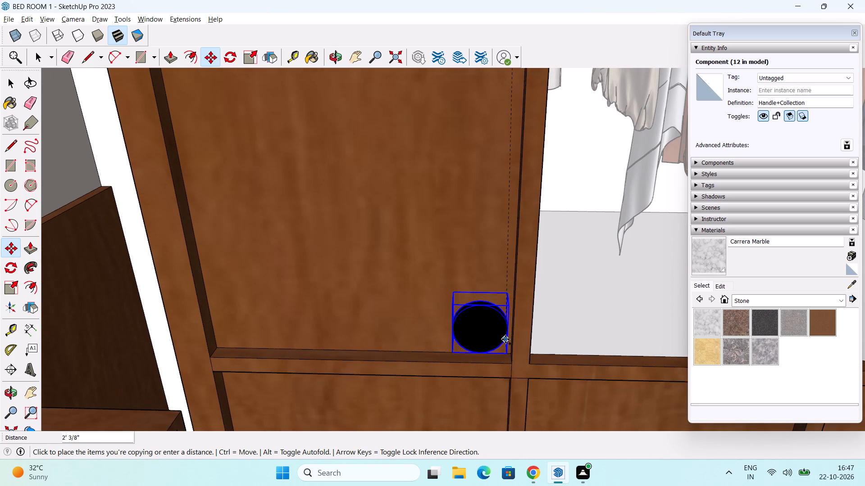
pyautogui.scroll(2, 505, 339)
pyautogui.moveTo(505, 339); pyautogui.dragTo(499, 256, button='middle')
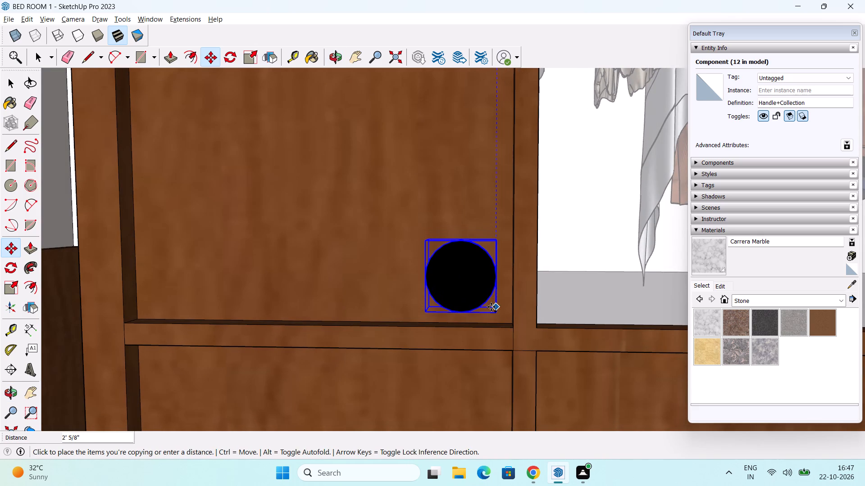
pyautogui.click(491, 307)
pyautogui.scroll(-6, 492, 296)
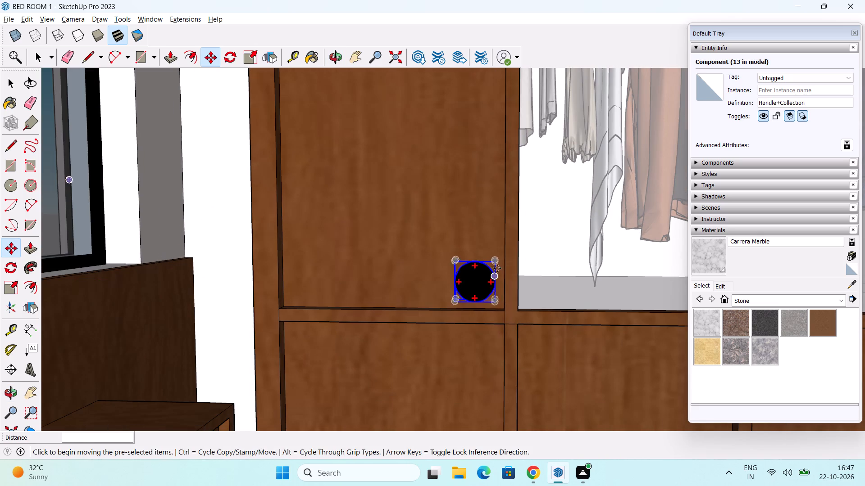
pyautogui.press('space')
# Delete the loose knob lying on the marble floor in front of the wardrobe.
pyautogui.click(395, 56)
pyautogui.scroll(-3, 509, 196)
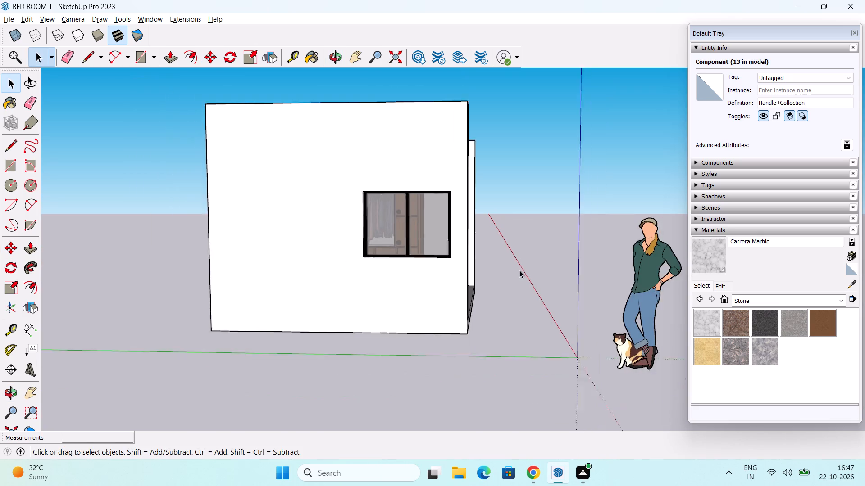
pyautogui.moveTo(519, 270); pyautogui.dragTo(347, 376, button='middle')
pyautogui.scroll(2, 447, 239)
pyautogui.click(558, 334)
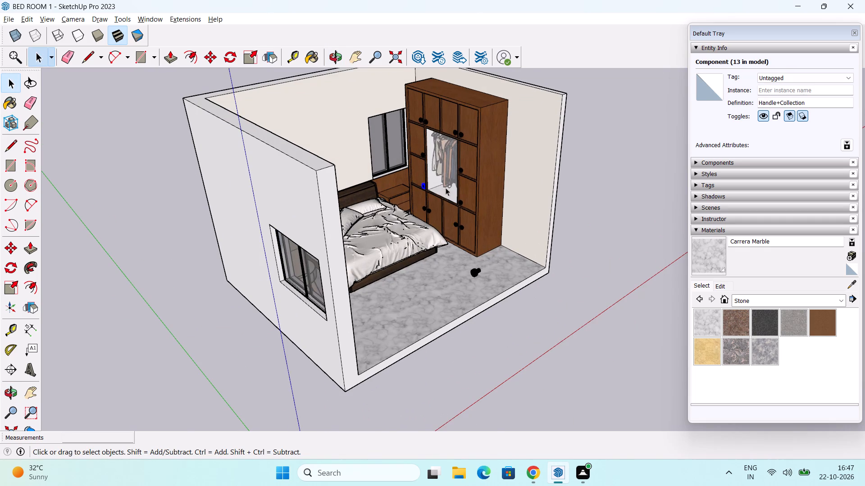
pyautogui.scroll(11, 441, 163)
pyautogui.moveTo(492, 252); pyautogui.dragTo(509, 188, button='middle')
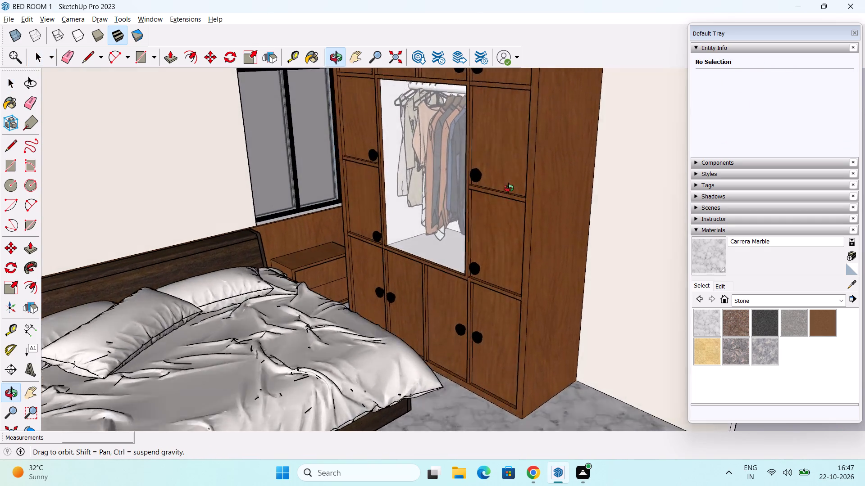
pyautogui.moveTo(509, 188); pyautogui.dragTo(456, 283, button='middle')
pyautogui.scroll(-7, 468, 274)
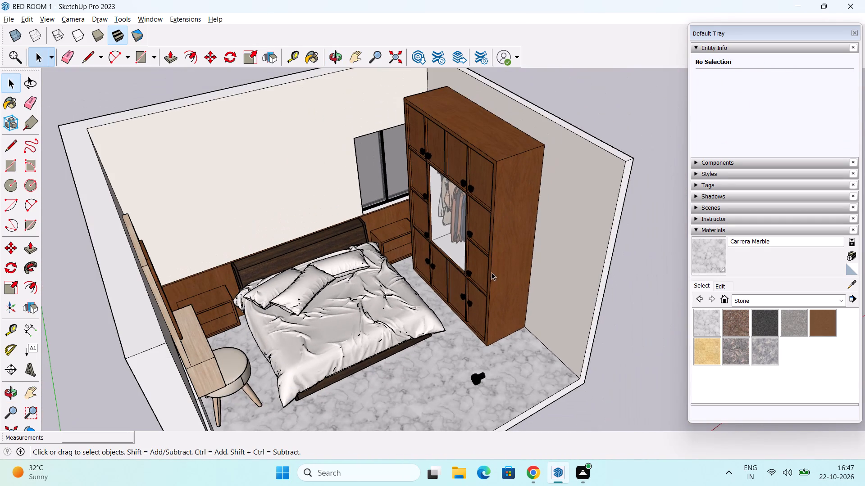
pyautogui.keyDown('shift'); pyautogui.moveTo(496, 300); pyautogui.dragTo(496, 256, button='middle'); pyautogui.keyUp('shift')
pyautogui.scroll(2, 474, 327)
pyautogui.scroll(-2, 487, 329)
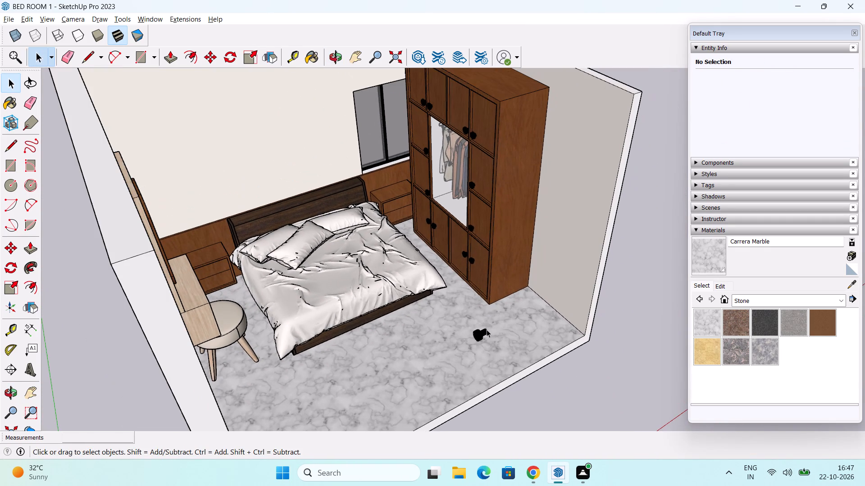
pyautogui.click(478, 337)
pyautogui.press('Delete')
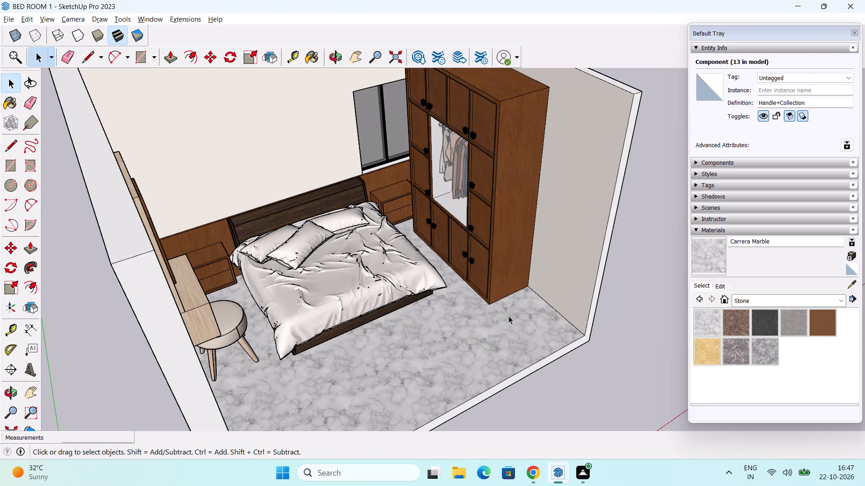
# Copy the knob of the wardrobe's bottom door farthest from the window onto the open floor near the foot of the bed.
pyautogui.moveTo(524, 305); pyautogui.dragTo(433, 245, button='middle')
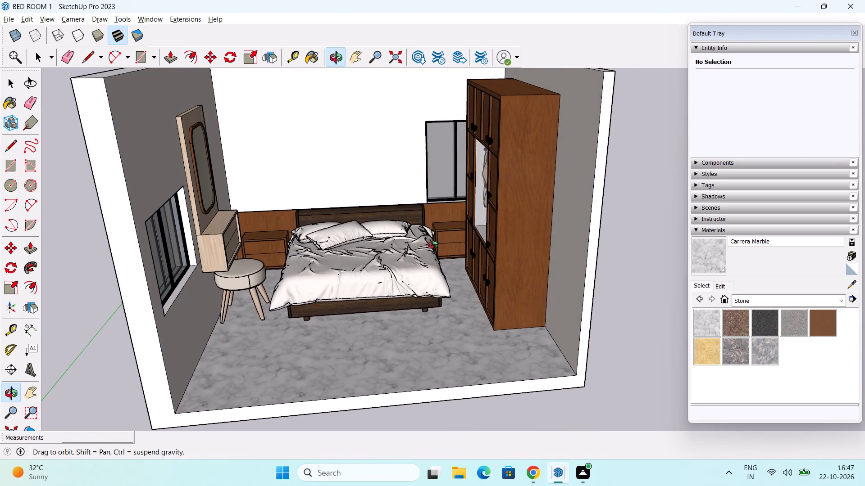
pyautogui.moveTo(433, 245); pyautogui.dragTo(505, 295, button='middle')
pyautogui.scroll(5, 483, 268)
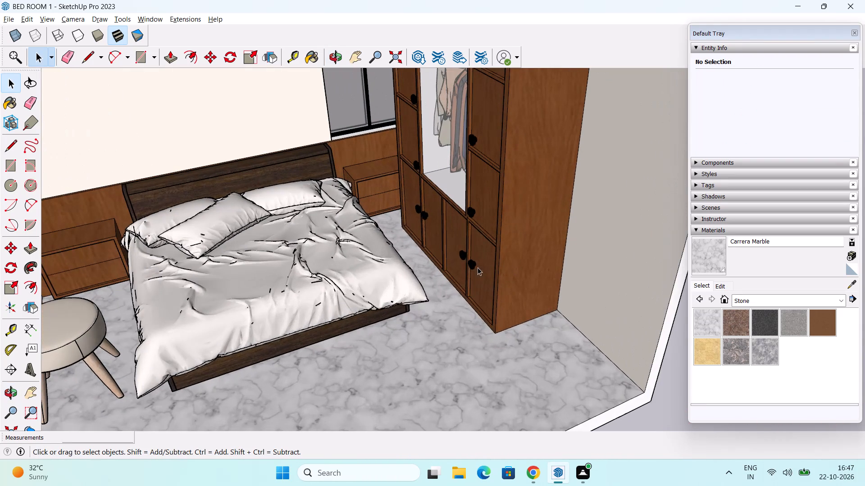
pyautogui.click(470, 265)
pyautogui.press('m')
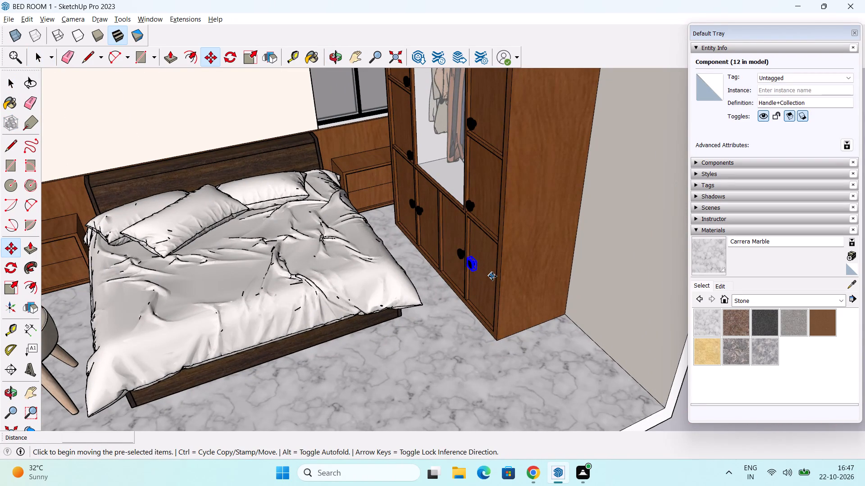
pyautogui.click(474, 263)
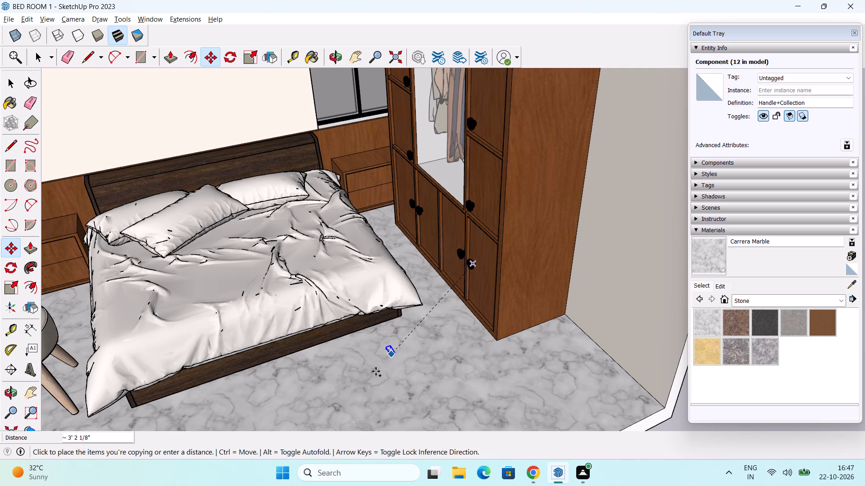
pyautogui.moveTo(407, 373); pyautogui.dragTo(405, 288, button='middle')
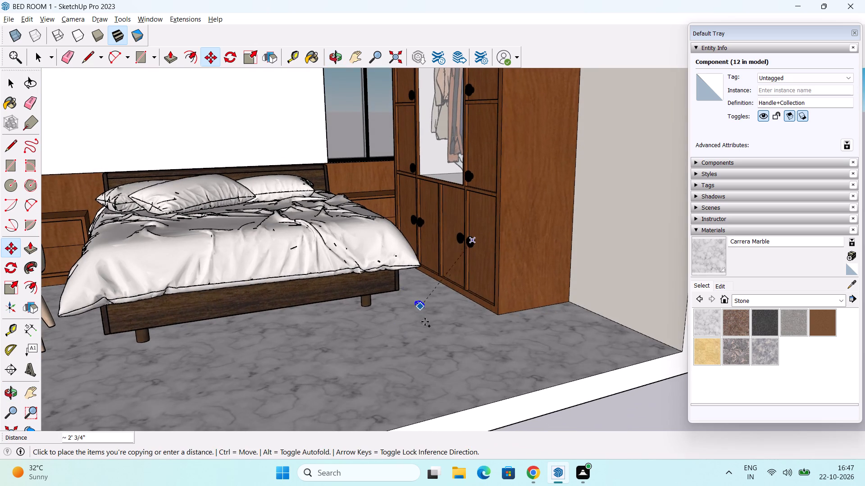
pyautogui.click(365, 353)
# Raise the copied knob 2 3/8" so it stands clear of the floor.
pyautogui.scroll(13, 367, 362)
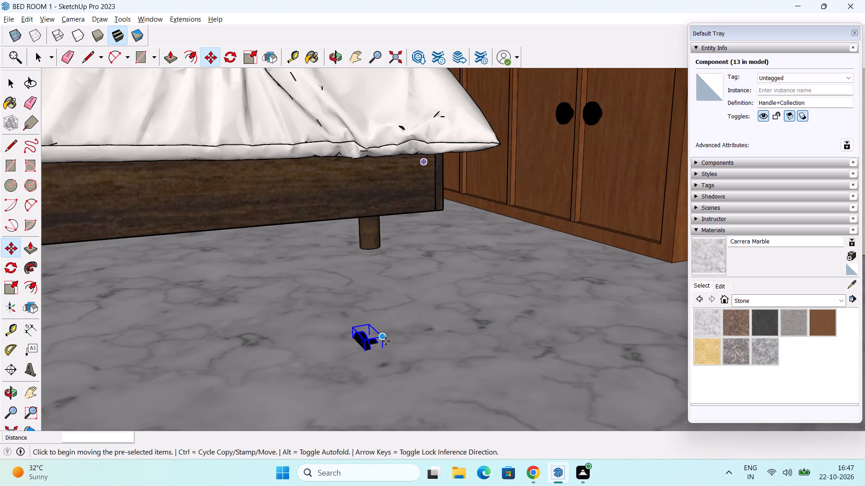
pyautogui.click(385, 339)
pyautogui.click(379, 308)
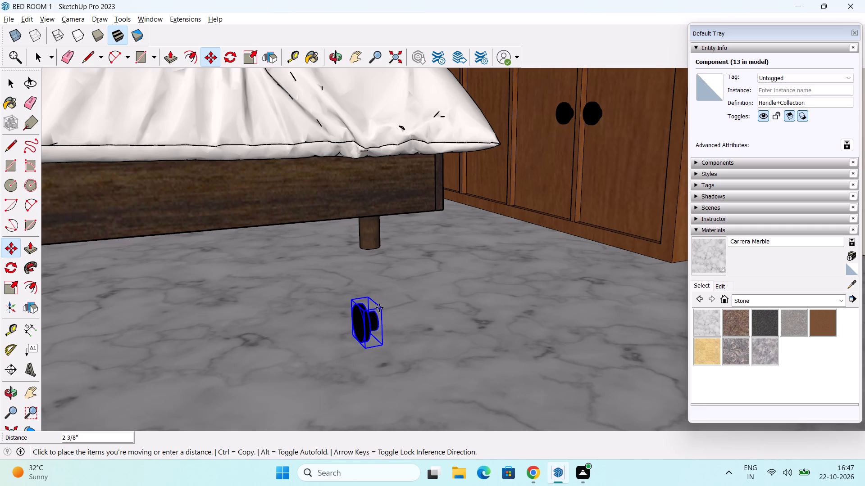
pyautogui.scroll(-3, 390, 344)
pyautogui.press('space')
# Rotate the raised knob 90 degrees about the blue axis so it faces away from the headboard wall.
pyautogui.moveTo(393, 349); pyautogui.dragTo(353, 370, button='middle')
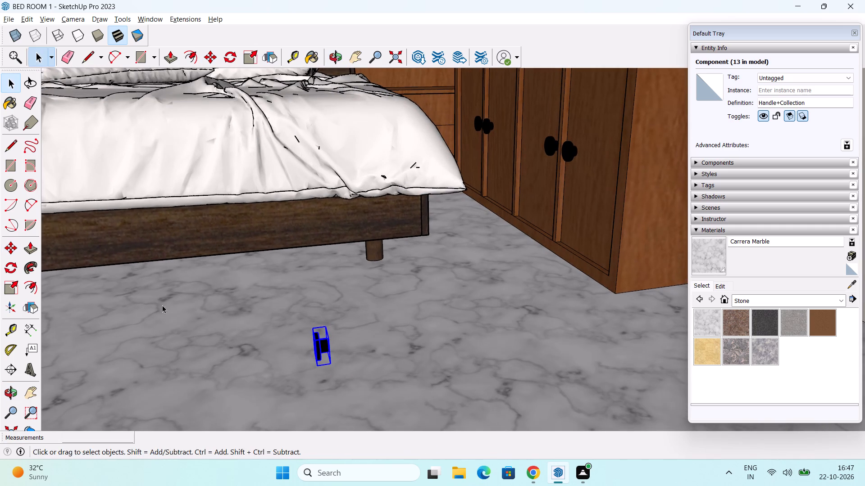
pyautogui.click(9, 268)
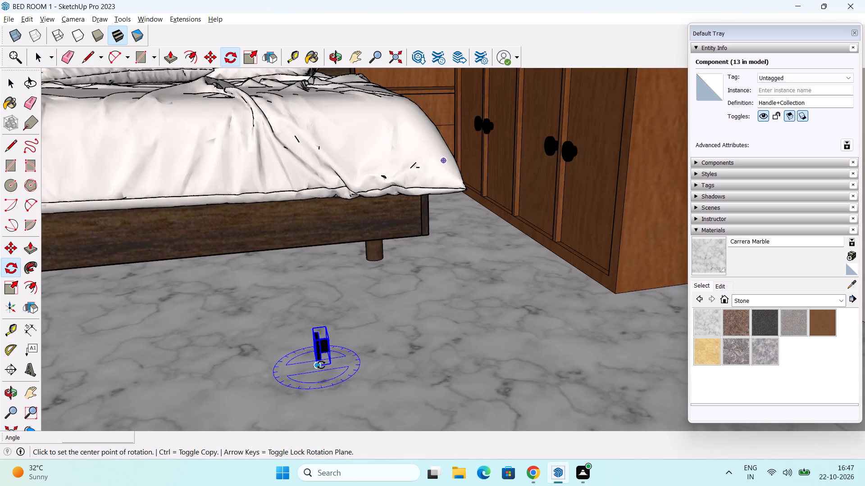
pyautogui.click(321, 365)
pyautogui.click(333, 363)
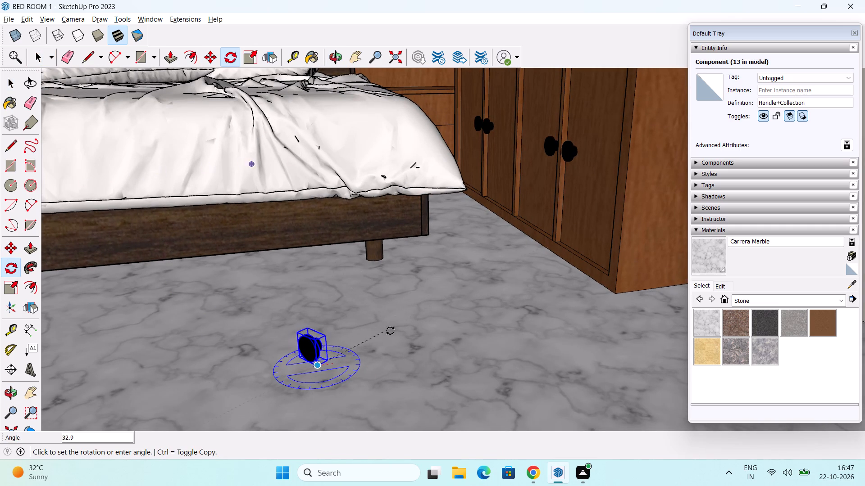
pyautogui.click(296, 283)
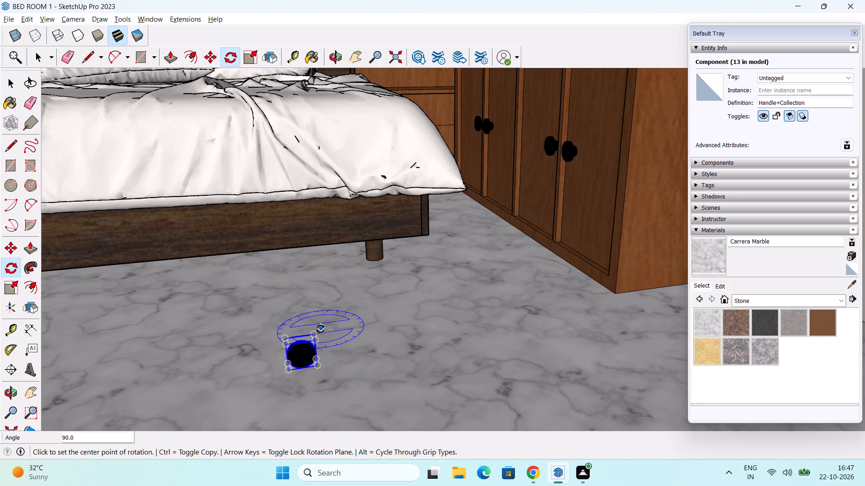
pyautogui.press('space')
# Copy the rotated knob about 9' 4 3/8" onto the upper drawer of the nightstand beside the dressing table, near its middle.
pyautogui.keyDown('shift'); pyautogui.moveTo(278, 368); pyautogui.dragTo(318, 360, button='middle'); pyautogui.keyUp('shift')
pyautogui.moveTo(338, 359); pyautogui.dragTo(456, 392, button='middle')
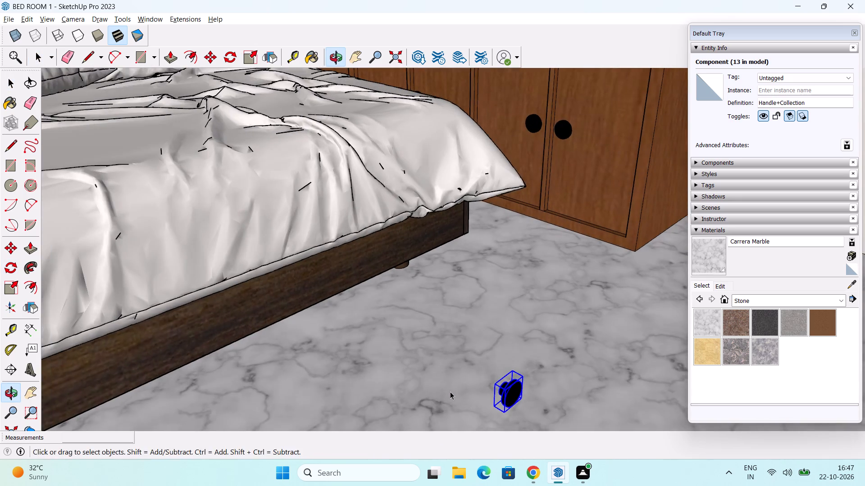
pyautogui.keyDown('shift'); pyautogui.moveTo(448, 391); pyautogui.dragTo(431, 345, button='middle'); pyautogui.keyUp('shift')
pyautogui.scroll(1, 459, 357)
pyautogui.press('m')
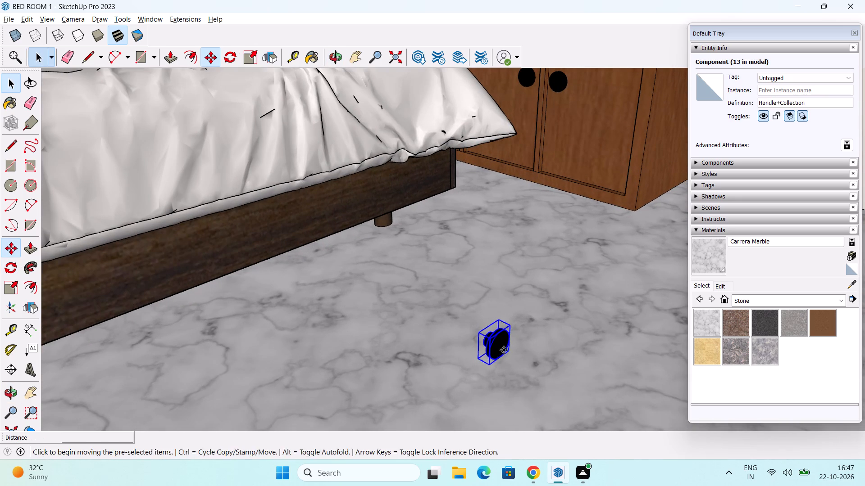
pyautogui.click(480, 336)
pyautogui.scroll(-6, 390, 260)
pyautogui.moveTo(323, 199); pyautogui.dragTo(391, 253, button='middle')
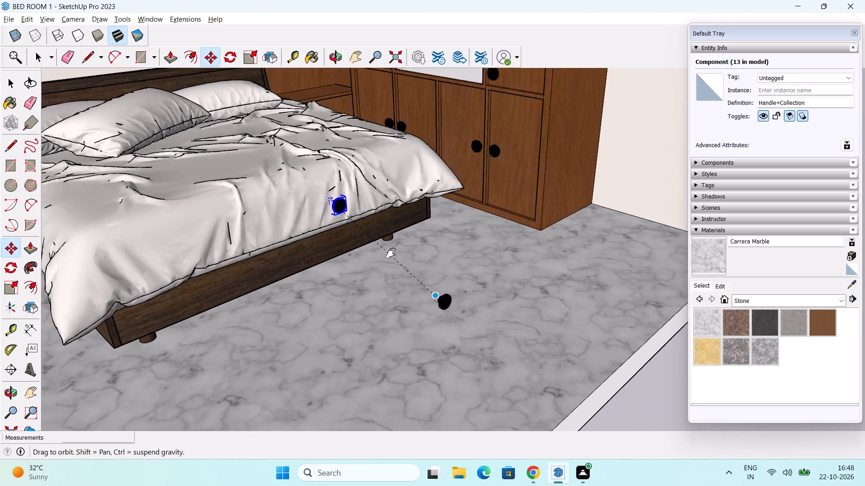
pyautogui.moveTo(391, 253); pyautogui.dragTo(447, 317, button='middle')
pyautogui.keyDown('shift'); pyautogui.moveTo(114, 256); pyautogui.dragTo(379, 268, button='middle'); pyautogui.keyUp('shift')
pyautogui.moveTo(404, 274); pyautogui.dragTo(241, 292, button='middle')
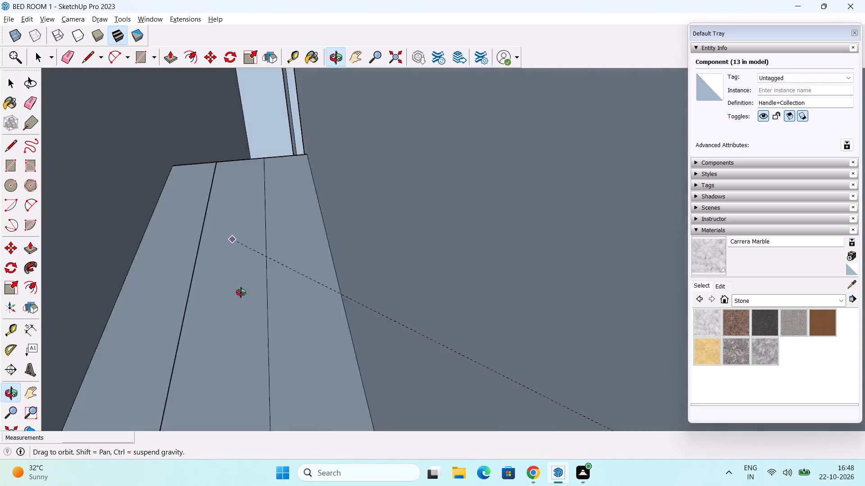
pyautogui.moveTo(241, 292); pyautogui.dragTo(253, 296, button='middle')
pyautogui.keyDown('shift'); pyautogui.moveTo(434, 293); pyautogui.dragTo(380, 288, button='middle'); pyautogui.keyUp('shift')
pyautogui.scroll(3, 388, 283)
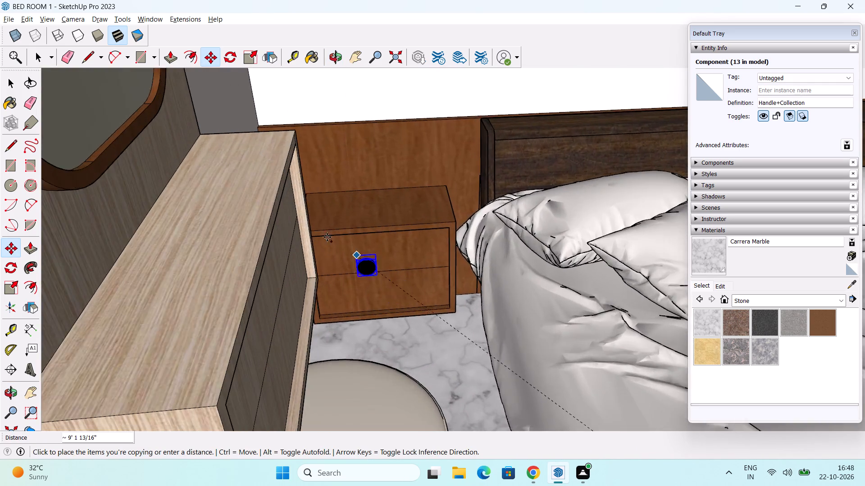
pyautogui.scroll(7, 327, 237)
pyautogui.moveTo(385, 280); pyautogui.dragTo(357, 194, button='middle')
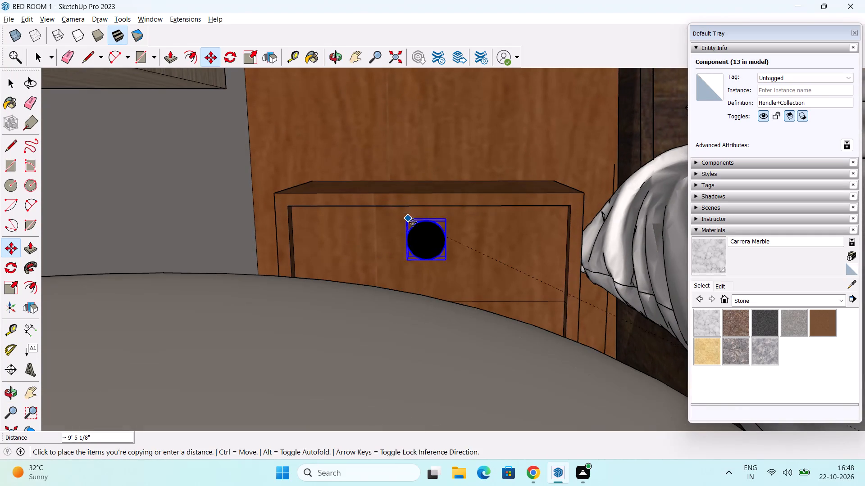
pyautogui.moveTo(413, 222); pyautogui.dragTo(416, 240, button='middle')
pyautogui.scroll(2, 416, 236)
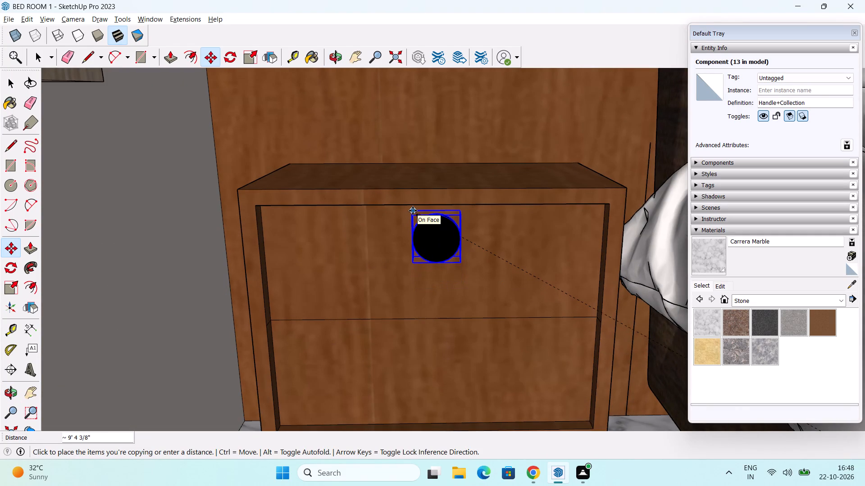
pyautogui.click(413, 211)
pyautogui.scroll(-1, 414, 282)
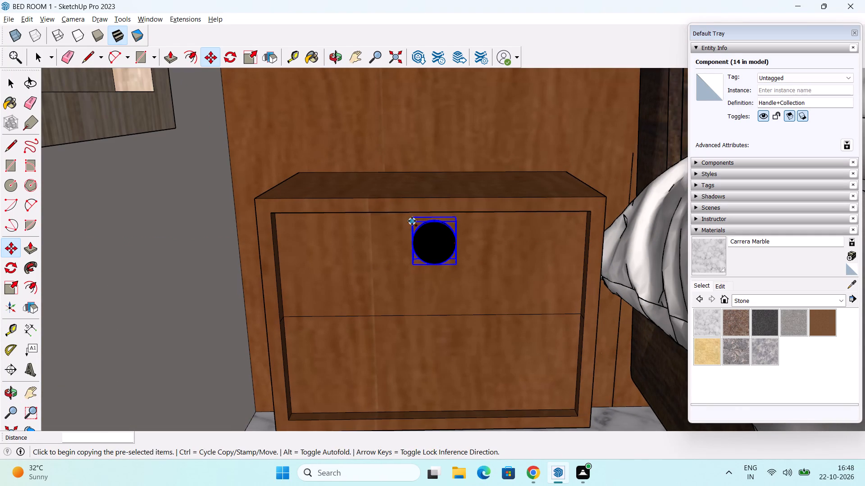
# Copy the upper drawer's knob 8 3/16" down the blue axis onto the nightstand's lower drawer.
pyautogui.click(412, 216)
pyautogui.moveTo(408, 317); pyautogui.dragTo(423, 285, button='middle')
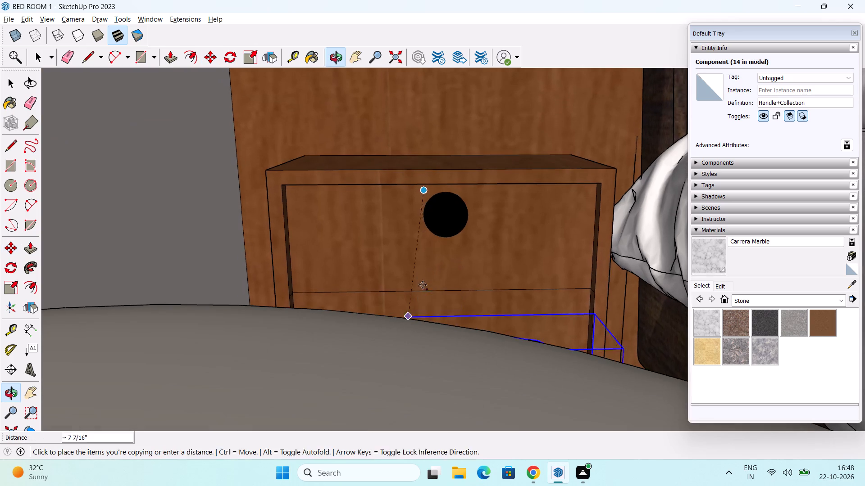
pyautogui.moveTo(437, 289); pyautogui.dragTo(396, 307, button='middle')
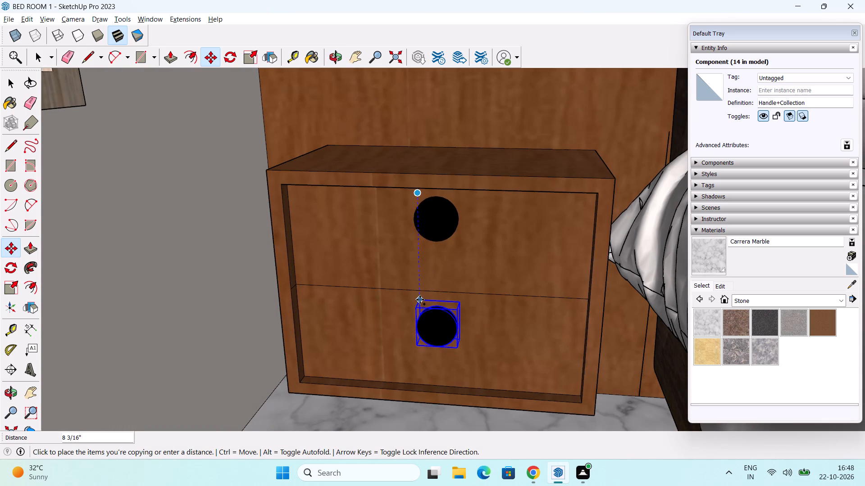
pyautogui.click(420, 300)
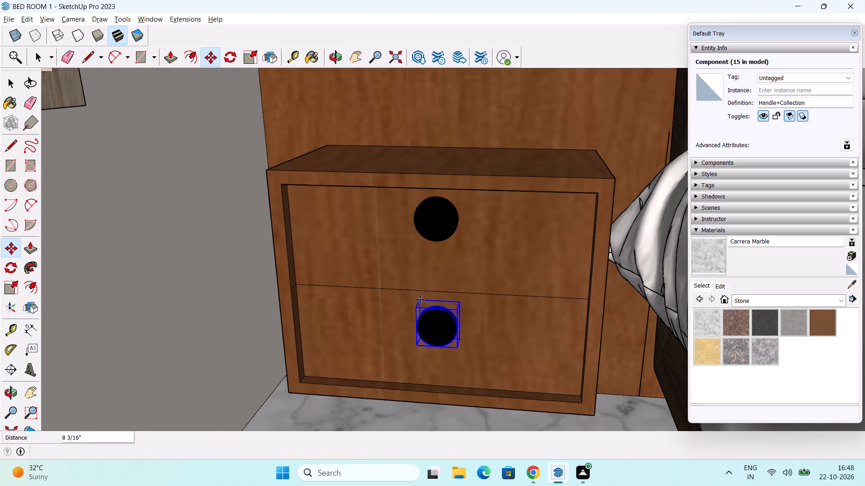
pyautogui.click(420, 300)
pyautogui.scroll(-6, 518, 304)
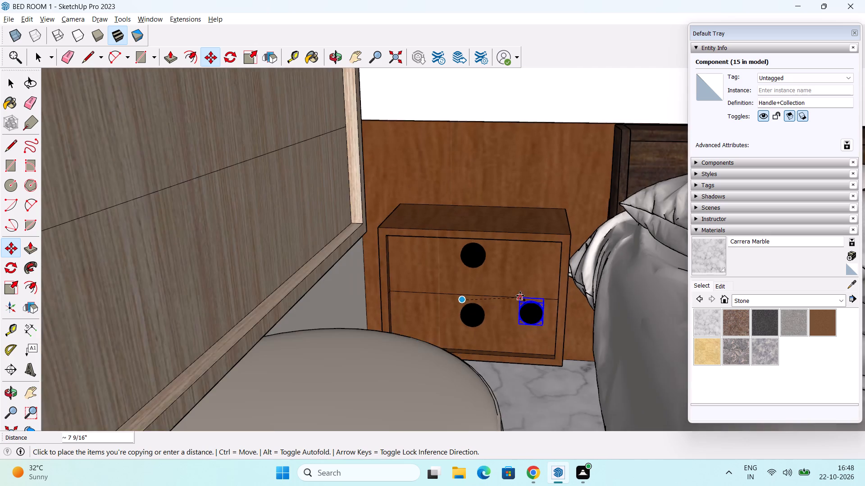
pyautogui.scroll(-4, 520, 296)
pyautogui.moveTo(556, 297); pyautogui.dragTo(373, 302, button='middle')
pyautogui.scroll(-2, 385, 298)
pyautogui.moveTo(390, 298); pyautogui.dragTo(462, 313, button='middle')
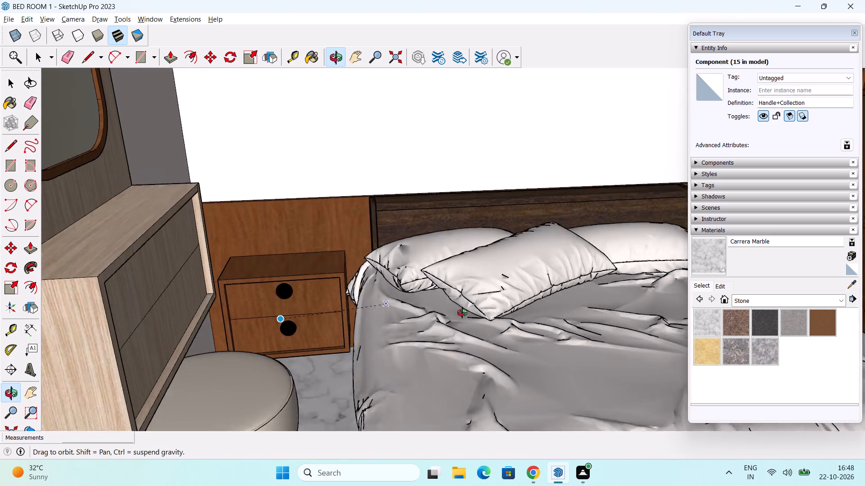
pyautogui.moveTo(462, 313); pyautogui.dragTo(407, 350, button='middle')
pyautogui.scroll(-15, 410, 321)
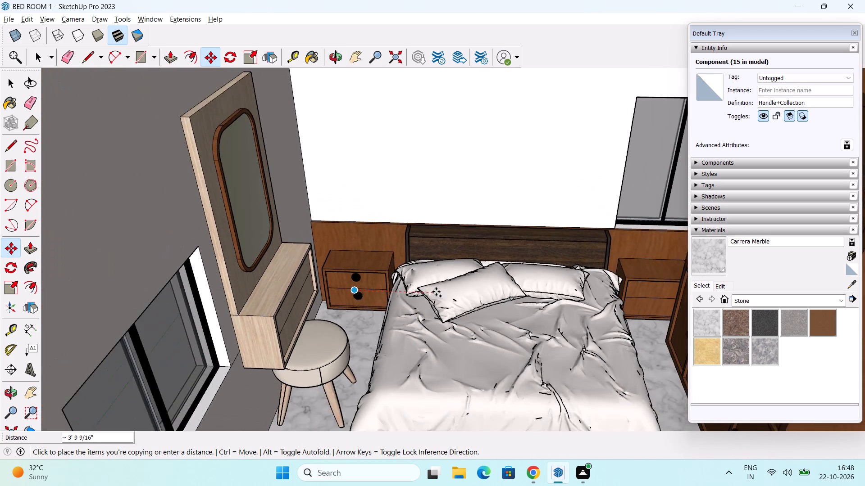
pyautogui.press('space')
# Scale the knob on the top-row wardrobe door farthest from the window to 0.70 along the red axis, and shrink its height to match.
pyautogui.moveTo(421, 306); pyautogui.dragTo(624, 334, button='middle')
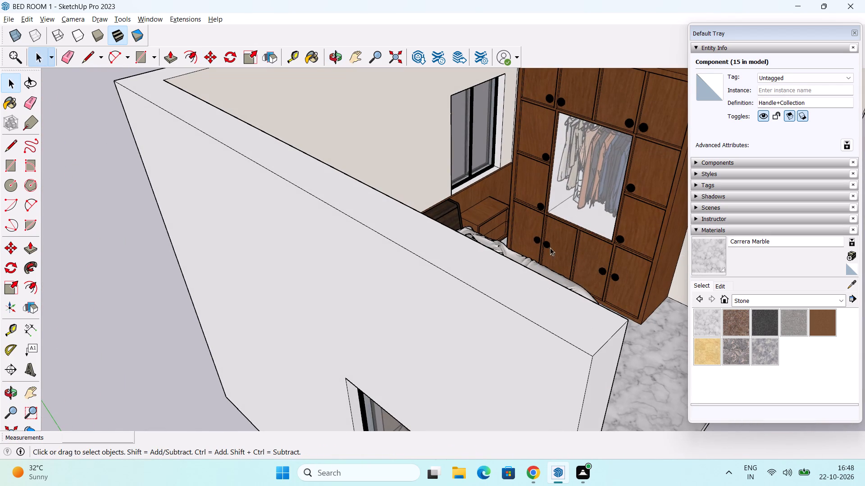
pyautogui.moveTo(595, 240); pyautogui.dragTo(428, 296, button='middle')
pyautogui.scroll(5, 464, 203)
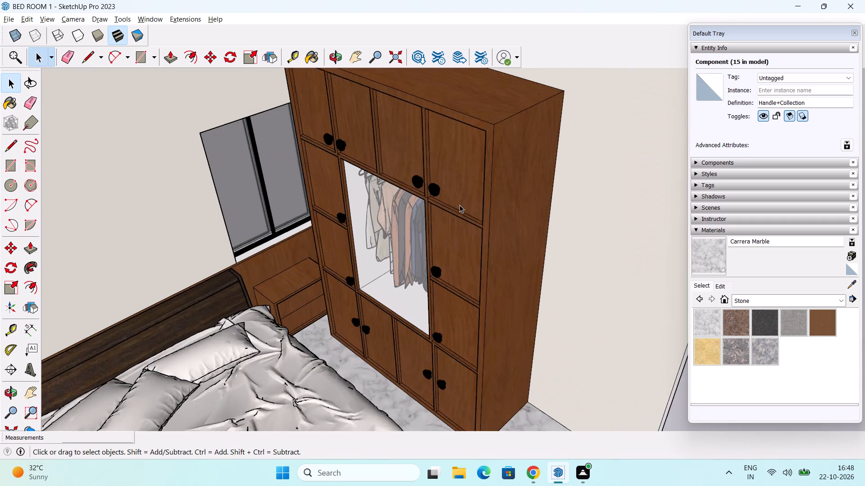
pyautogui.scroll(8, 460, 205)
pyautogui.click(426, 184)
pyautogui.scroll(4, 434, 182)
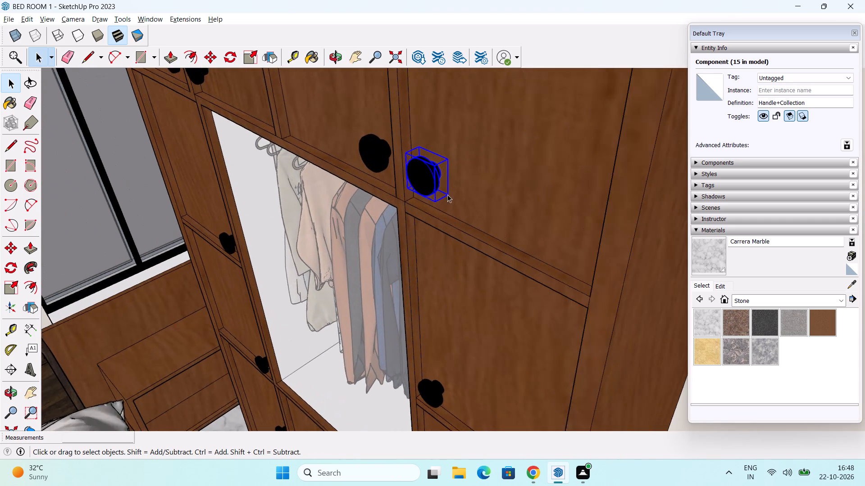
pyautogui.scroll(1, 447, 194)
pyautogui.scroll(3, 263, 233)
pyautogui.moveTo(446, 243); pyautogui.dragTo(463, 343, button='middle')
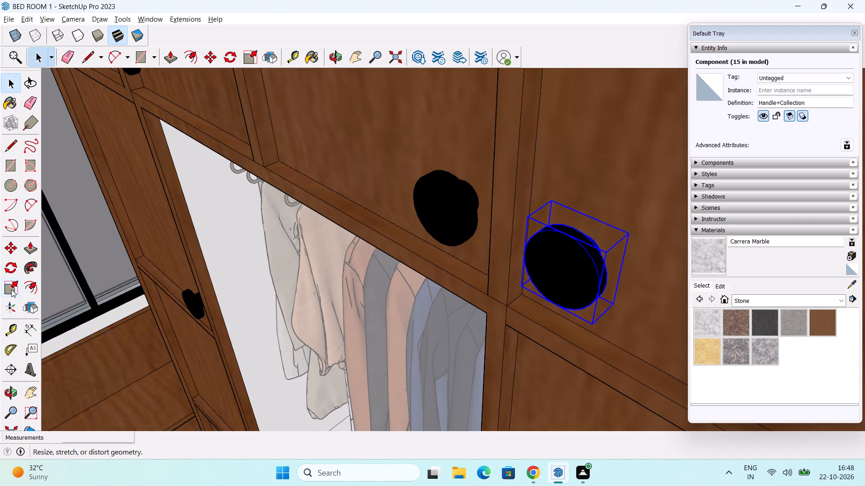
pyautogui.moveTo(11, 289); pyautogui.dragTo(18, 288)
pyautogui.moveTo(613, 280); pyautogui.dragTo(603, 275)
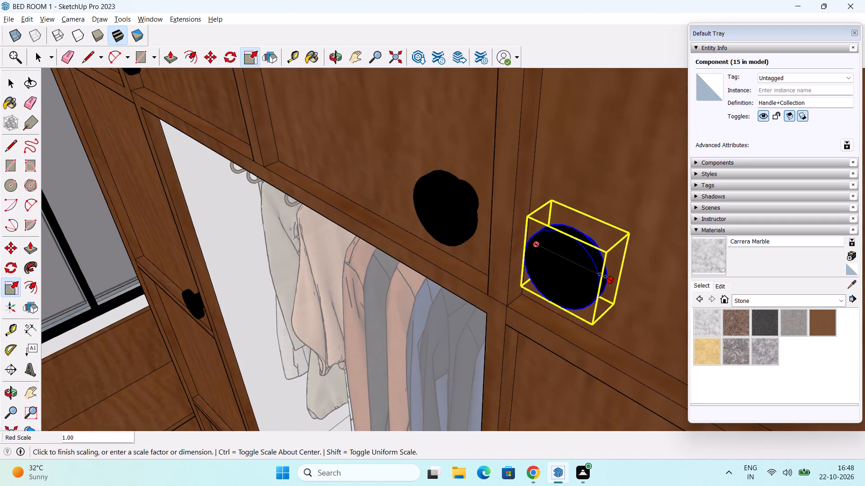
pyautogui.moveTo(603, 275); pyautogui.dragTo(588, 265)
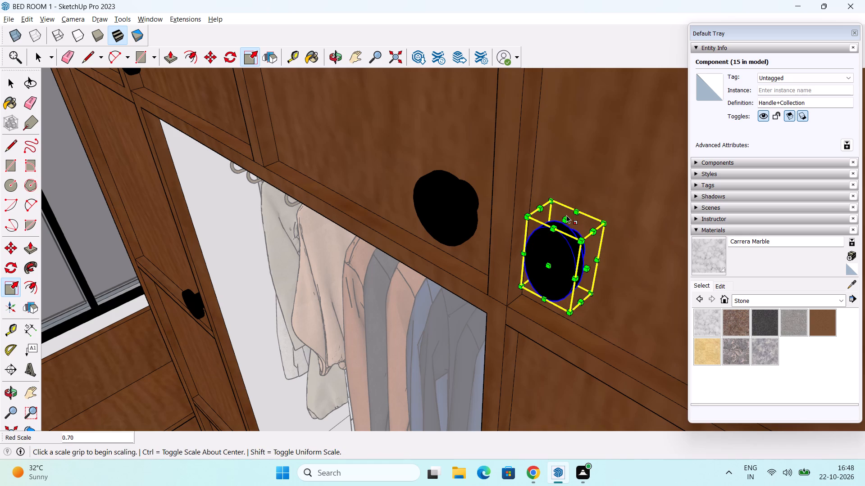
pyautogui.moveTo(565, 220); pyautogui.dragTo(566, 245)
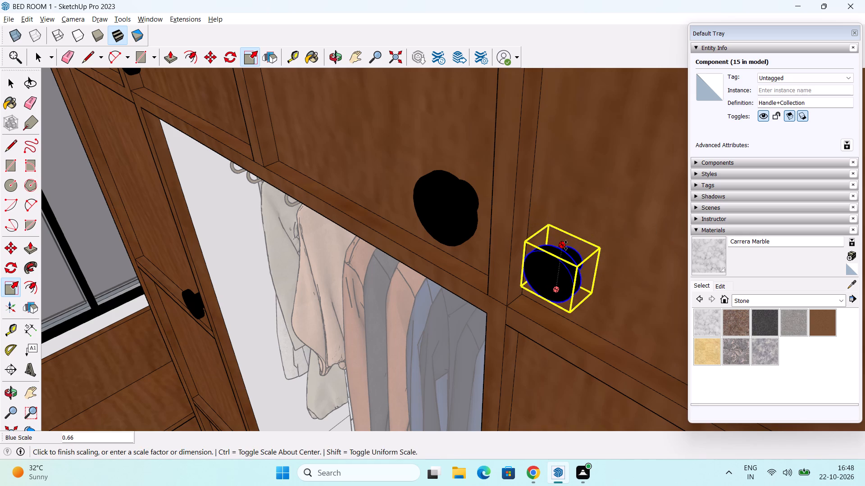
pyautogui.moveTo(566, 245); pyautogui.dragTo(567, 243)
# Reduce the same knob's face further, scaling its width along red and its height to about 0.85 along blue.
pyautogui.moveTo(585, 290); pyautogui.dragTo(647, 209, button='middle')
pyautogui.moveTo(607, 200); pyautogui.dragTo(587, 272, button='middle')
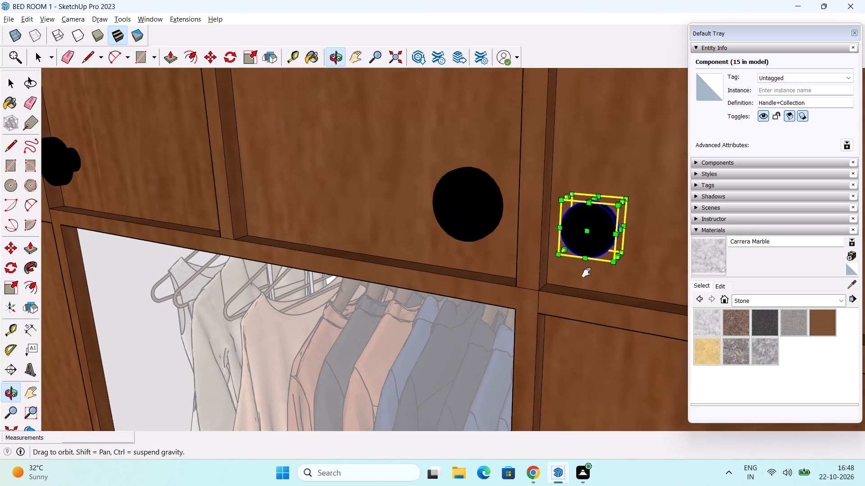
pyautogui.moveTo(587, 272); pyautogui.dragTo(568, 306, button='middle')
pyautogui.scroll(6, 581, 279)
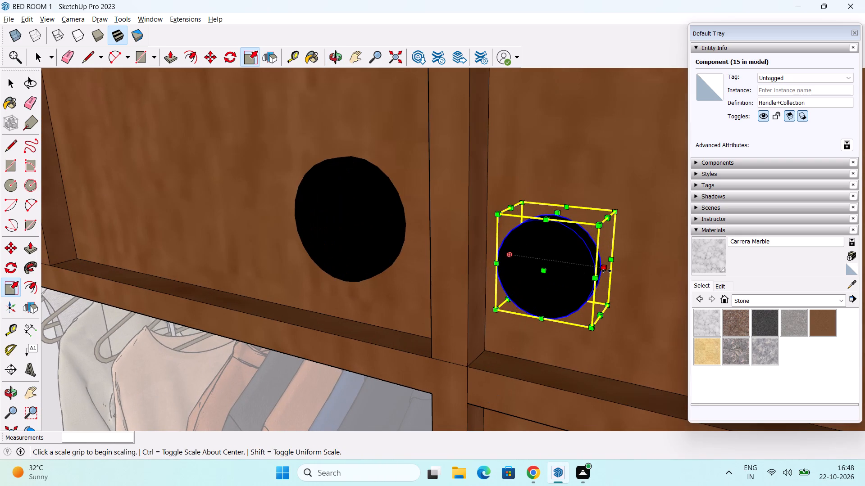
pyautogui.moveTo(606, 271); pyautogui.dragTo(591, 268)
pyautogui.moveTo(551, 208); pyautogui.dragTo(552, 226)
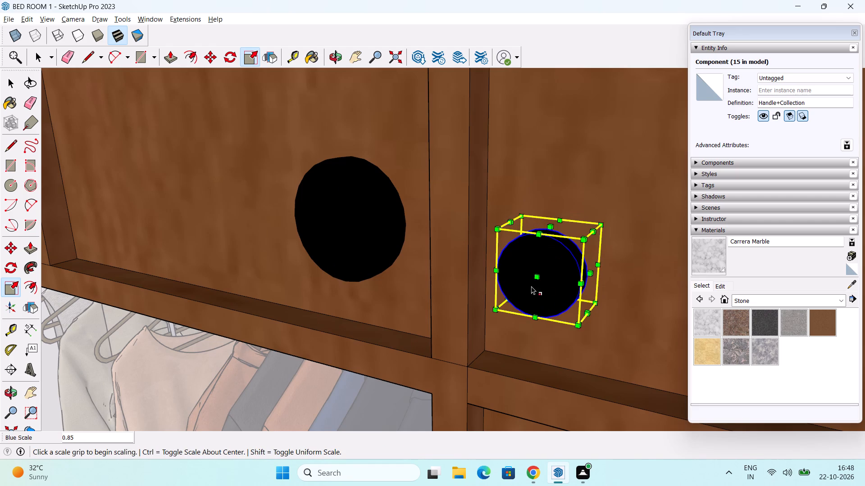
# Scale down the reduced knob's depth along the green axis so its projection suits its smaller face.
pyautogui.moveTo(572, 271); pyautogui.dragTo(462, 298, button='middle')
pyautogui.moveTo(445, 308); pyautogui.dragTo(465, 304)
pyautogui.scroll(-18, 483, 295)
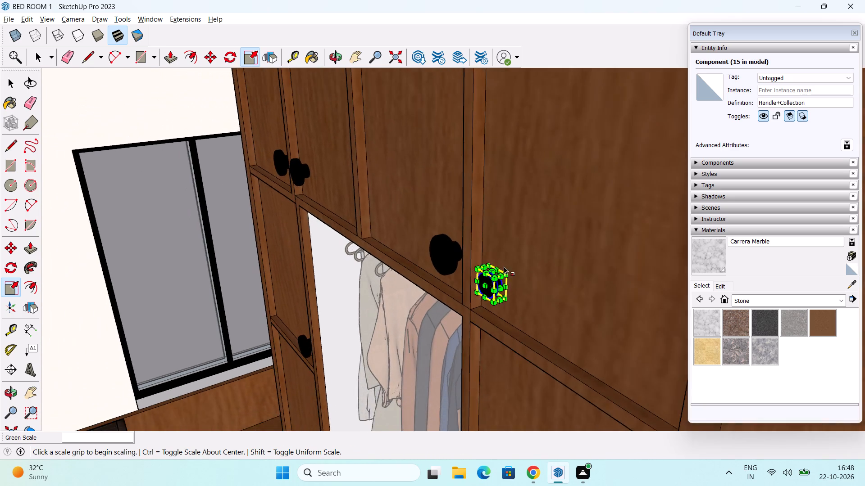
pyautogui.scroll(-11, 504, 266)
pyautogui.press('space')
pyautogui.click(604, 104)
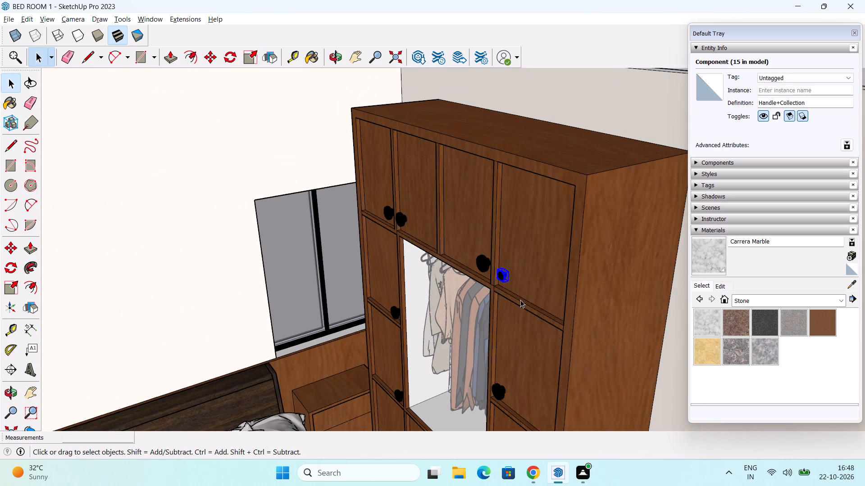
# Delete the three other full-size knobs on the wardrobe's top-row doors and the knobs on the two upper side doors.
pyautogui.scroll(-4, 519, 289)
pyautogui.moveTo(516, 300); pyautogui.dragTo(602, 274, button='middle')
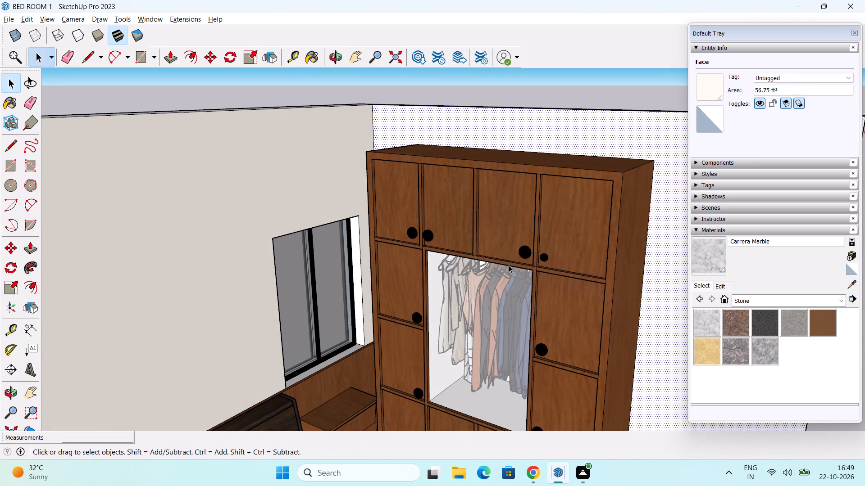
pyautogui.click(526, 249)
pyautogui.press('Delete')
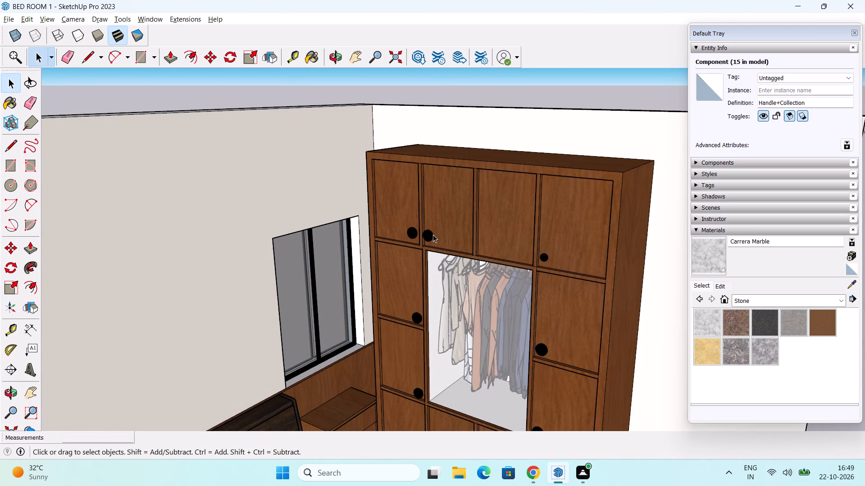
pyautogui.click(431, 237)
pyautogui.press('Delete')
pyautogui.click(414, 233)
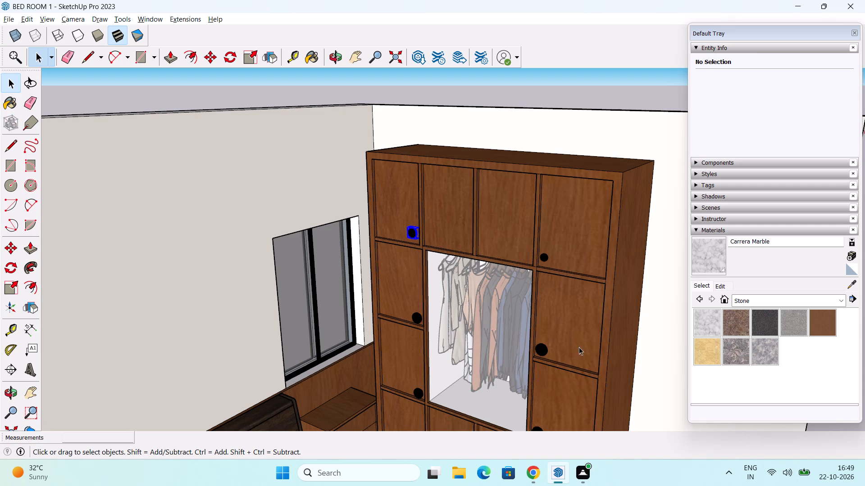
pyautogui.press('Delete')
pyautogui.click(542, 350)
pyautogui.press('Delete')
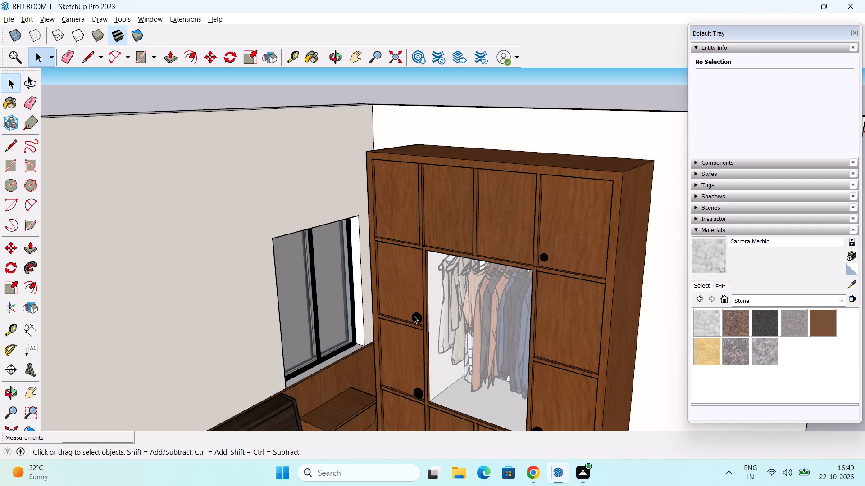
pyautogui.click(414, 315)
pyautogui.press('Delete')
# Delete the full-size knobs from the two lower side doors flanking the wardrobe's open clothes section.
pyautogui.moveTo(467, 359); pyautogui.dragTo(472, 256, button='middle')
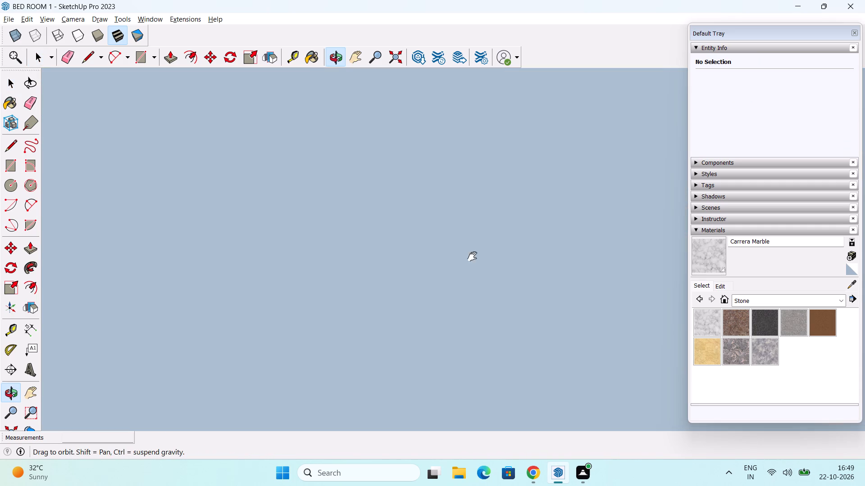
pyautogui.moveTo(472, 256); pyautogui.dragTo(472, 247, button='middle')
pyautogui.click(391, 58)
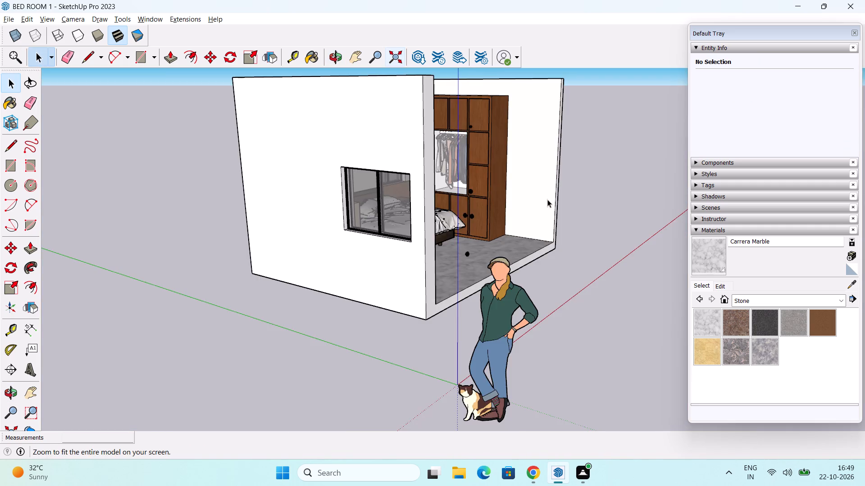
pyautogui.moveTo(551, 200); pyautogui.dragTo(513, 274, button='middle')
pyautogui.scroll(5, 487, 201)
pyautogui.keyDown('shift'); pyautogui.moveTo(501, 185); pyautogui.dragTo(489, 285, button='middle'); pyautogui.keyUp('shift')
pyautogui.scroll(5, 446, 254)
pyautogui.click(484, 275)
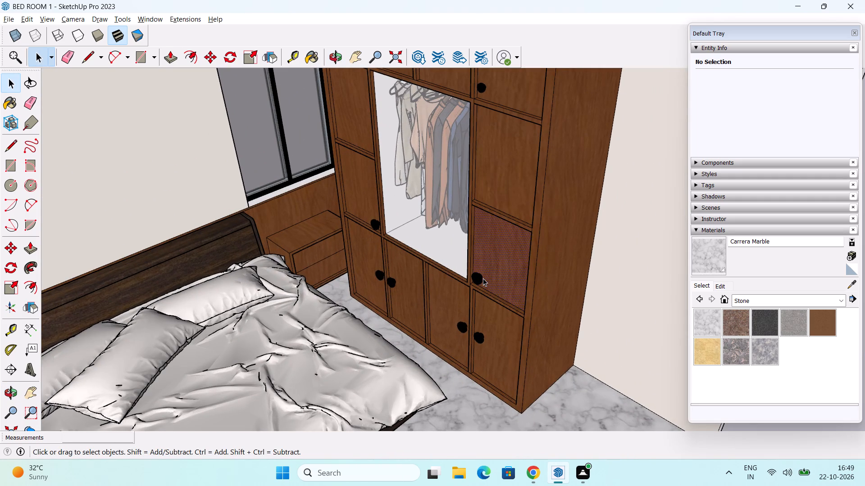
pyautogui.click(481, 279)
pyautogui.press('Delete')
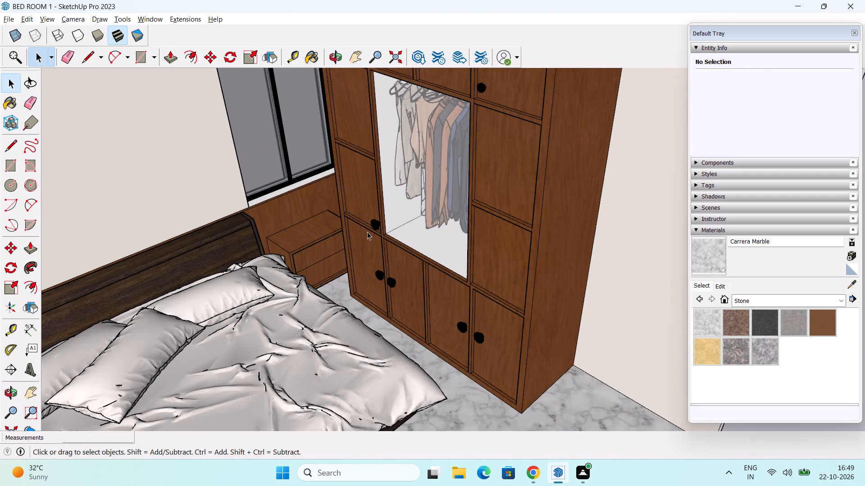
pyautogui.click(375, 226)
pyautogui.press('Delete')
# Delete the four full-size knobs from the wardrobe's bottom-row doors.
pyautogui.click(481, 340)
pyautogui.press('Delete')
pyautogui.click(461, 327)
pyautogui.press('Delete')
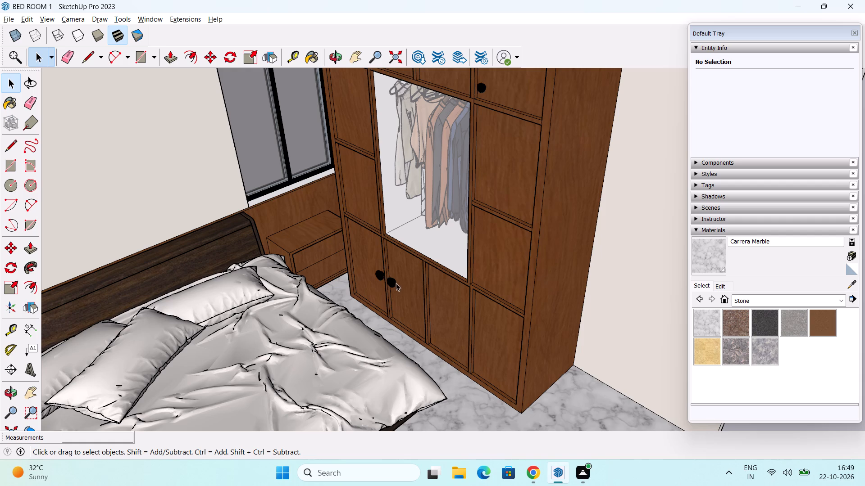
pyautogui.click(395, 283)
pyautogui.press('Delete')
pyautogui.click(376, 275)
pyautogui.press('Delete')
# Copy the reduced knob about 4 13/16" along the green axis onto the adjacent top-row wardrobe door.
pyautogui.scroll(-5, 399, 278)
pyautogui.moveTo(428, 269); pyautogui.dragTo(460, 334, button='middle')
pyautogui.scroll(3, 458, 263)
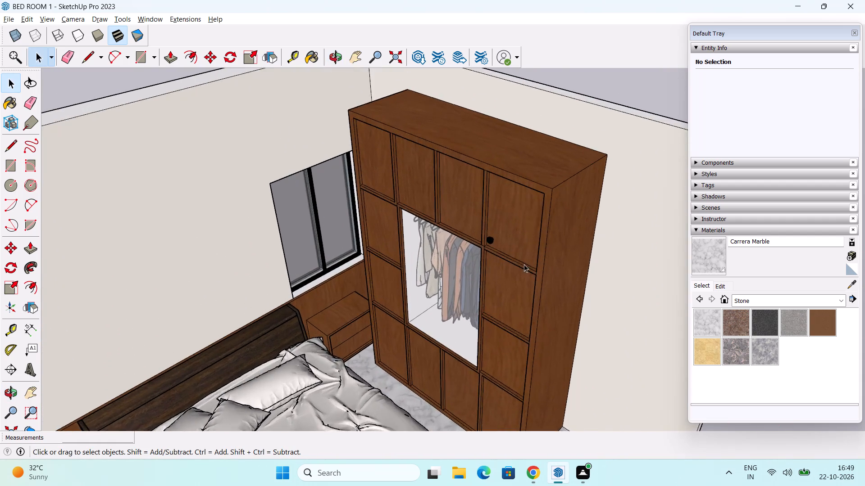
pyautogui.scroll(3, 521, 263)
pyautogui.scroll(2, 487, 242)
pyautogui.moveTo(493, 264); pyautogui.dragTo(648, 227, button='middle')
pyautogui.scroll(5, 533, 211)
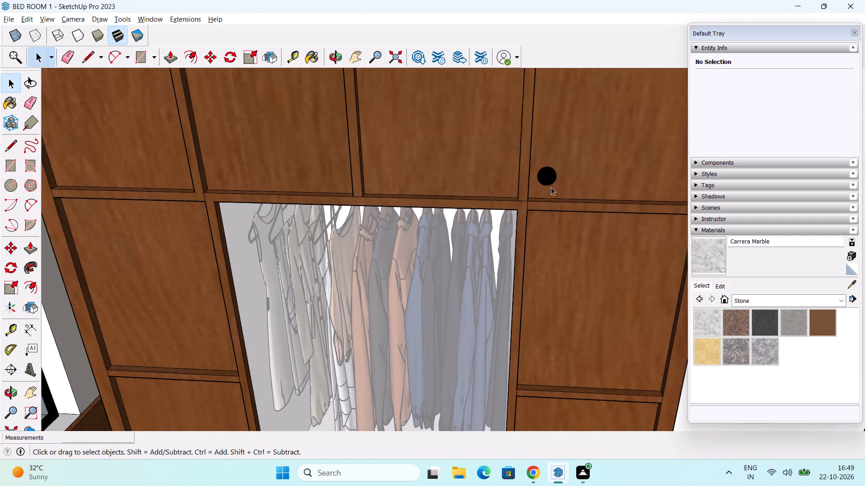
pyautogui.click(552, 183)
pyautogui.moveTo(567, 189); pyautogui.dragTo(381, 239, button='middle')
pyautogui.scroll(1, 453, 239)
pyautogui.press('m')
pyautogui.scroll(3, 470, 233)
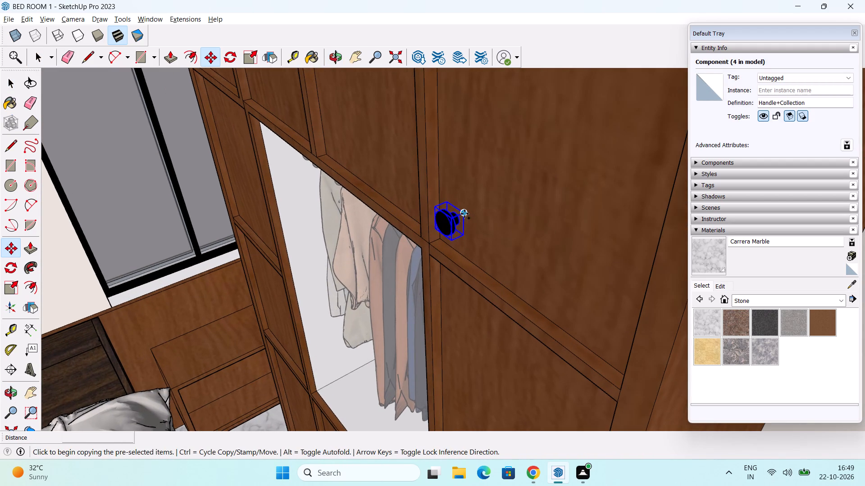
pyautogui.click(464, 214)
pyautogui.moveTo(409, 188); pyautogui.dragTo(524, 162, button='middle')
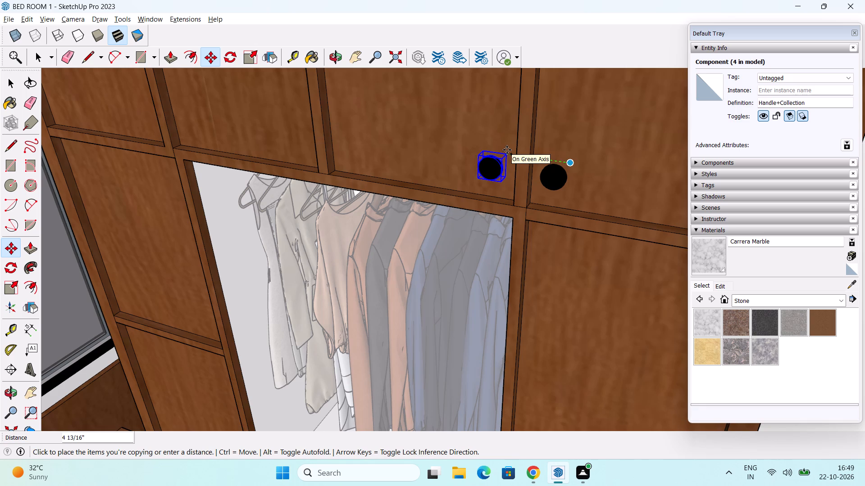
pyautogui.click(507, 150)
# Copy the new knob about 2' 6 5/8" along the green axis onto the top-row door second from the window.
pyautogui.click(507, 150)
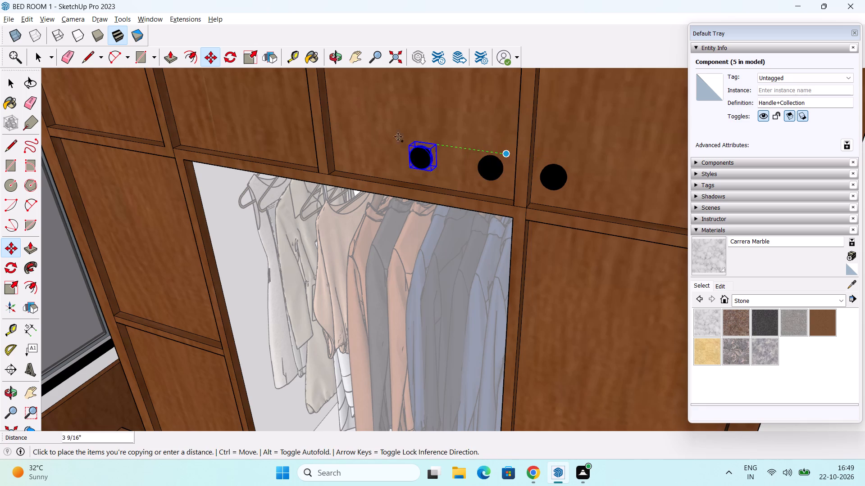
pyautogui.scroll(-2, 371, 135)
pyautogui.moveTo(367, 135); pyautogui.dragTo(498, 183, button='middle')
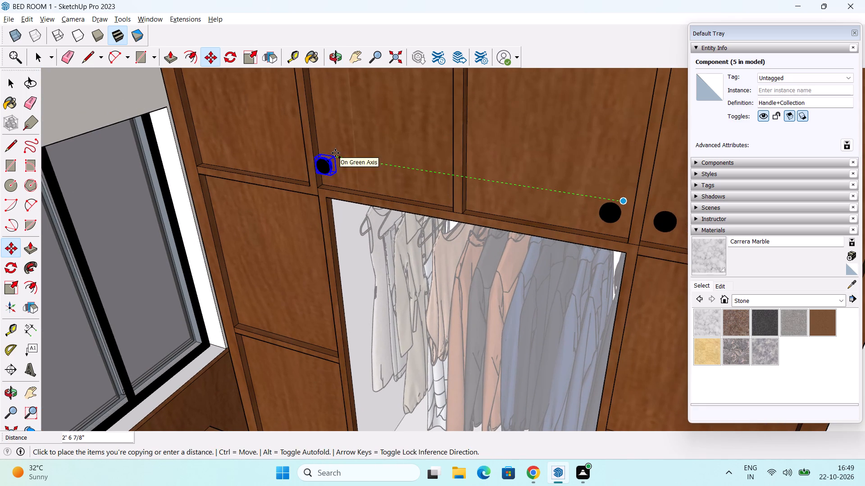
pyautogui.moveTo(335, 153); pyautogui.dragTo(467, 161, button='middle')
pyautogui.scroll(4, 344, 180)
pyautogui.moveTo(351, 190); pyautogui.dragTo(328, 169, button='middle')
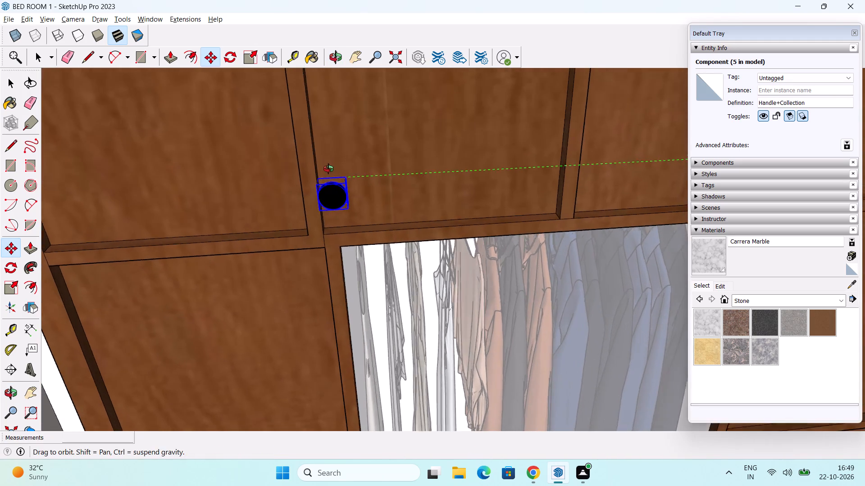
pyautogui.moveTo(328, 169); pyautogui.dragTo(325, 165, button='middle')
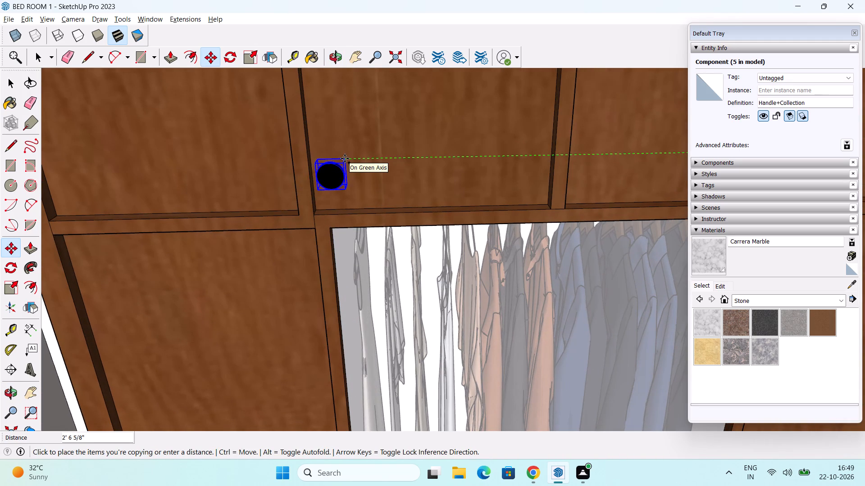
pyautogui.click(345, 158)
# Copy the small knob about 4 1/16" along the green axis onto the top-row wardrobe door nearest the window.
pyautogui.click(345, 158)
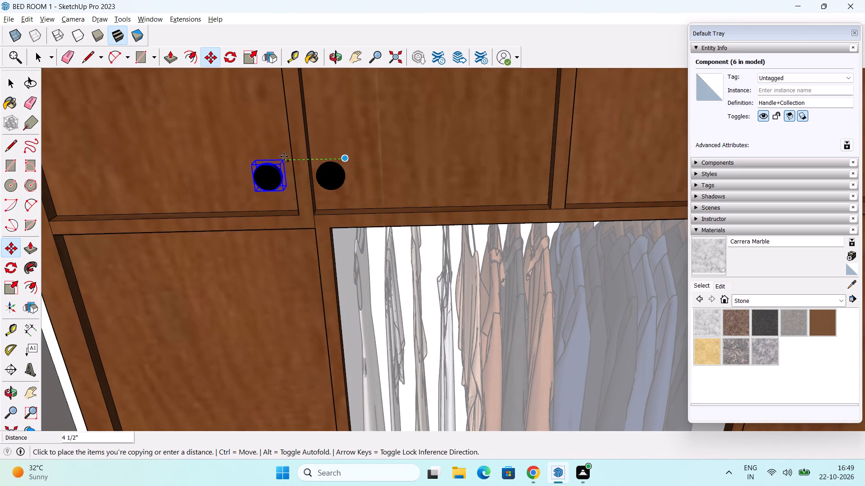
pyautogui.click(284, 157)
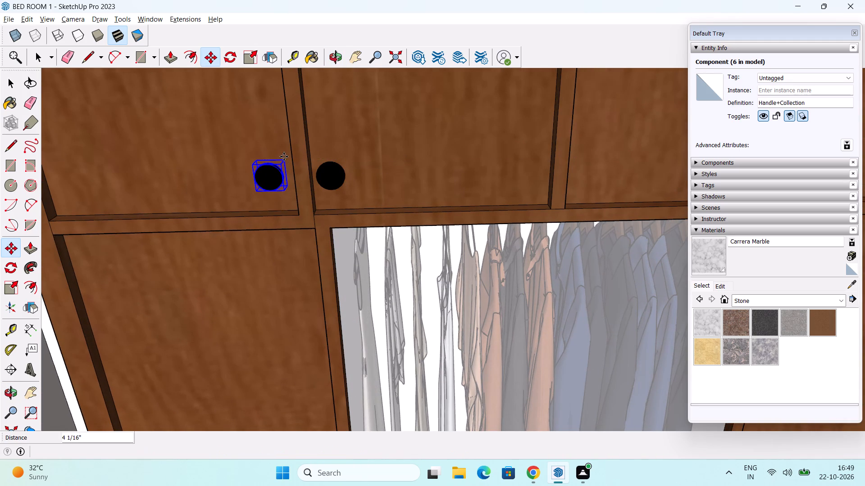
# Copy that knob about 4' 7 11/16" down the blue axis onto the bottom-row wardrobe door nearest the window.
pyautogui.click(286, 158)
pyautogui.scroll(-2, 285, 308)
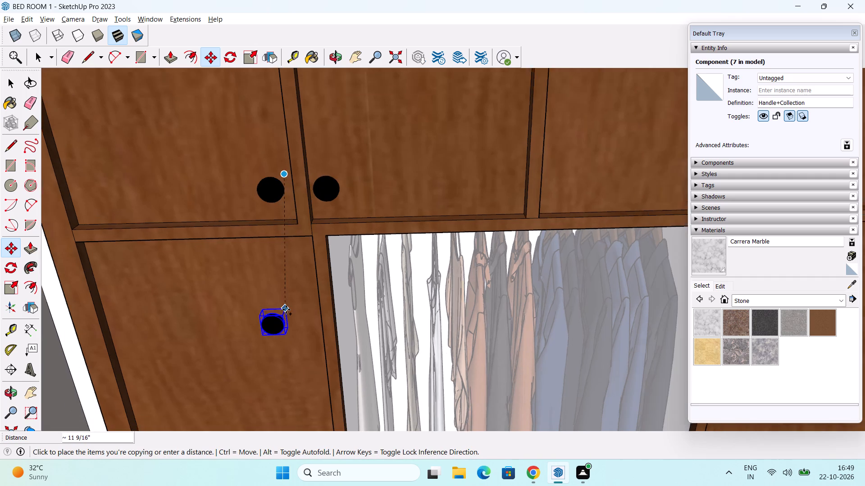
pyautogui.scroll(-2, 301, 328)
pyautogui.moveTo(303, 337); pyautogui.dragTo(320, 200, button='middle')
pyautogui.scroll(-14, 324, 169)
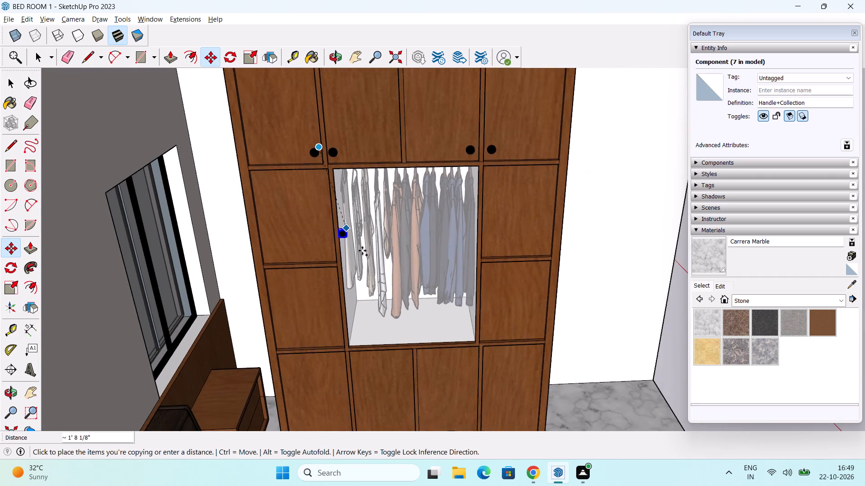
pyautogui.scroll(-1, 362, 251)
pyautogui.moveTo(374, 256); pyautogui.dragTo(179, 251, button='middle')
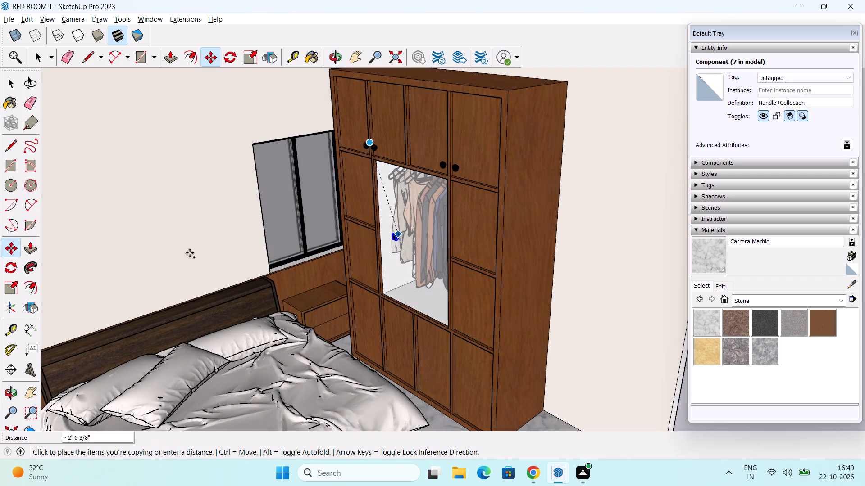
pyautogui.scroll(4, 379, 280)
pyautogui.moveTo(378, 313); pyautogui.dragTo(444, 269, button='middle')
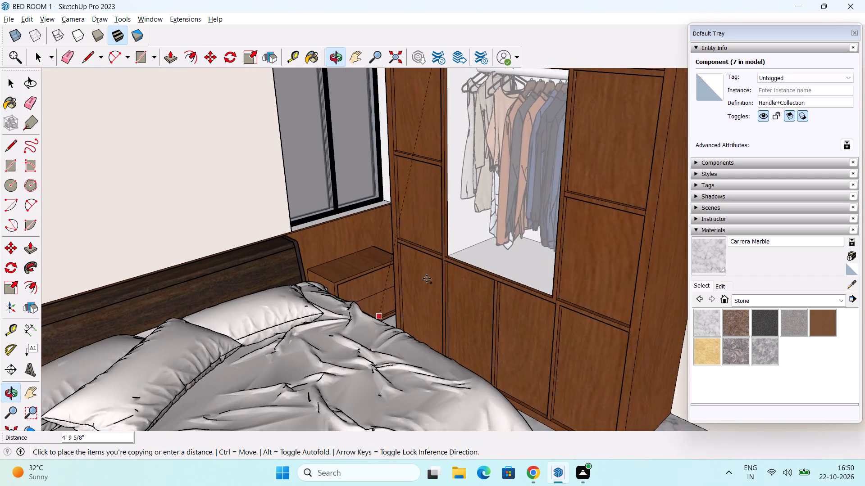
pyautogui.scroll(19, 427, 279)
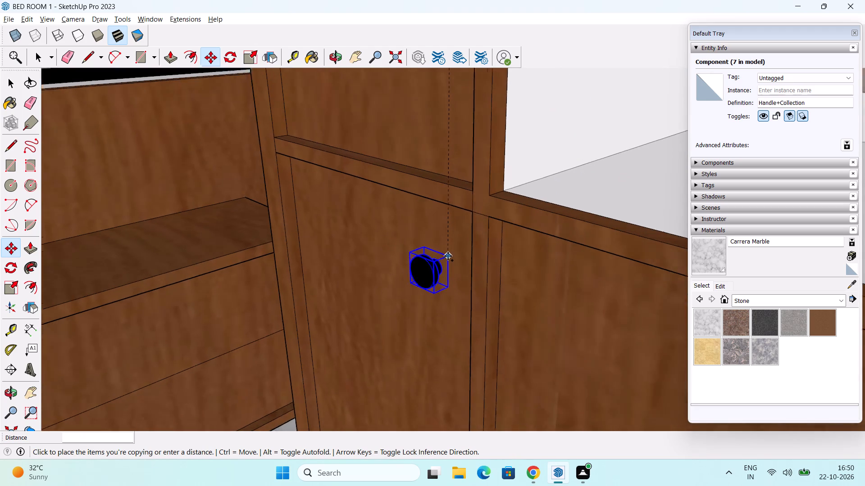
pyautogui.scroll(-8, 447, 256)
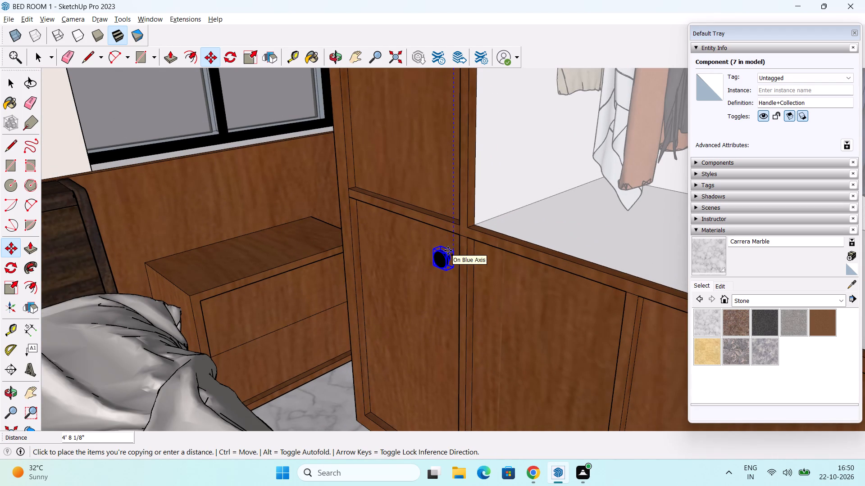
pyautogui.scroll(2, 449, 249)
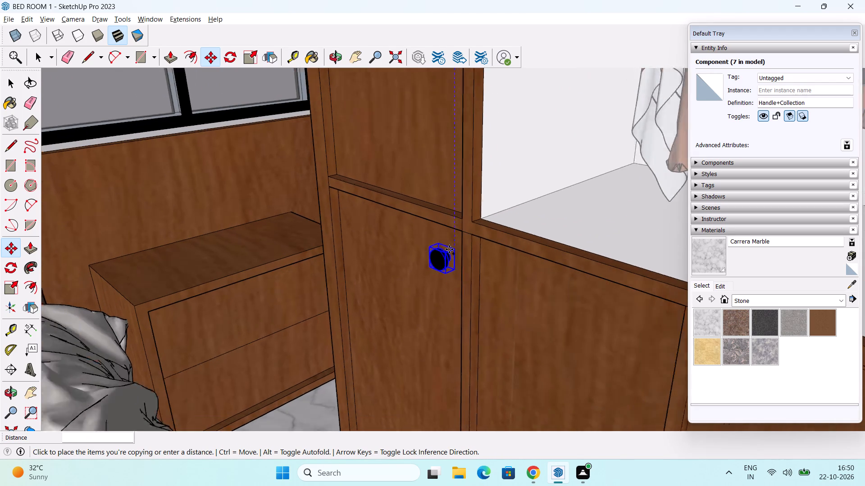
pyautogui.scroll(5, 449, 249)
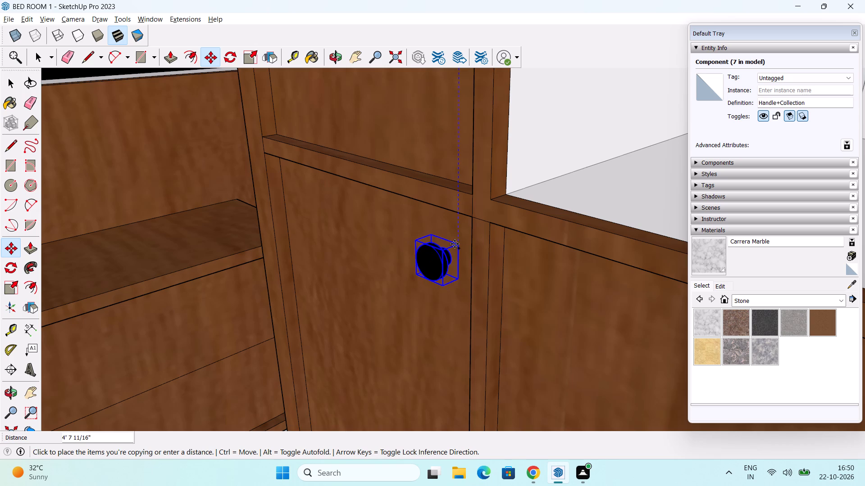
pyautogui.click(455, 242)
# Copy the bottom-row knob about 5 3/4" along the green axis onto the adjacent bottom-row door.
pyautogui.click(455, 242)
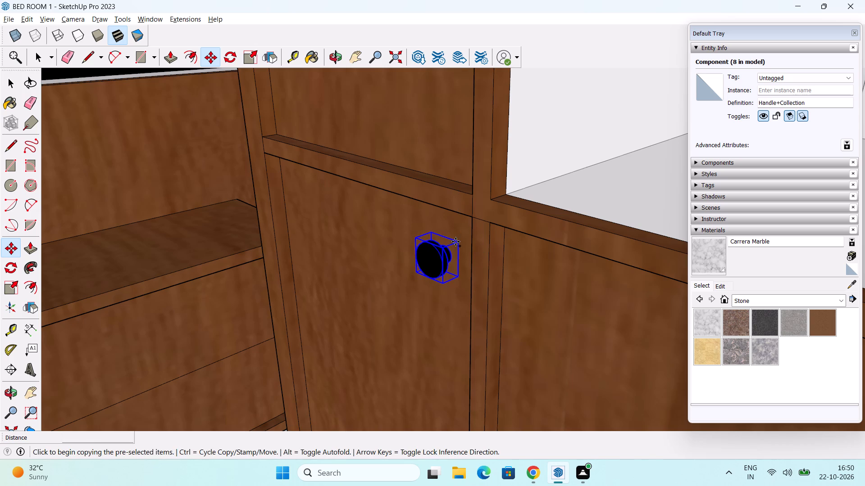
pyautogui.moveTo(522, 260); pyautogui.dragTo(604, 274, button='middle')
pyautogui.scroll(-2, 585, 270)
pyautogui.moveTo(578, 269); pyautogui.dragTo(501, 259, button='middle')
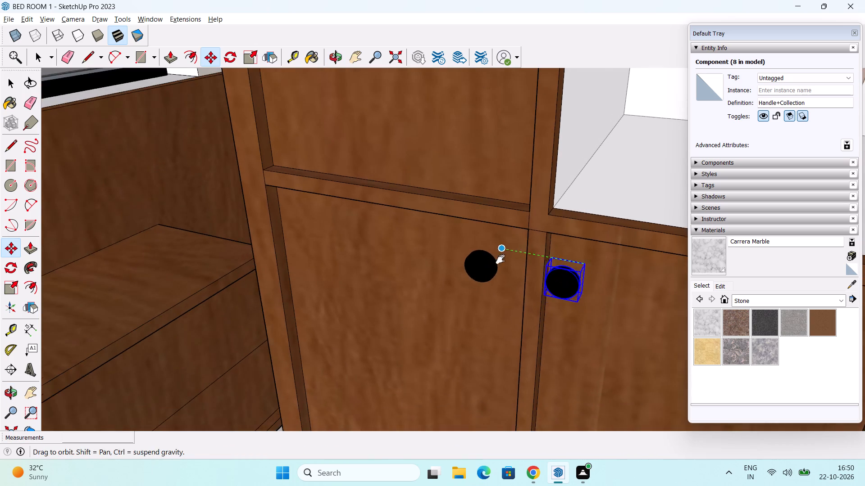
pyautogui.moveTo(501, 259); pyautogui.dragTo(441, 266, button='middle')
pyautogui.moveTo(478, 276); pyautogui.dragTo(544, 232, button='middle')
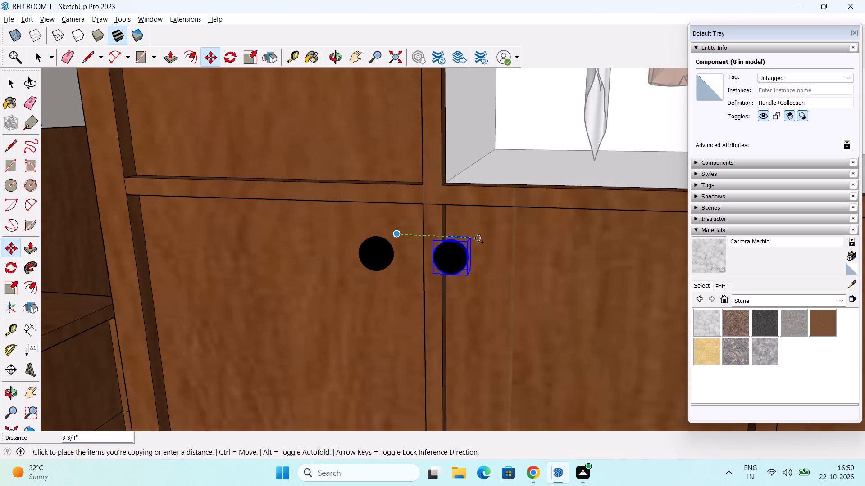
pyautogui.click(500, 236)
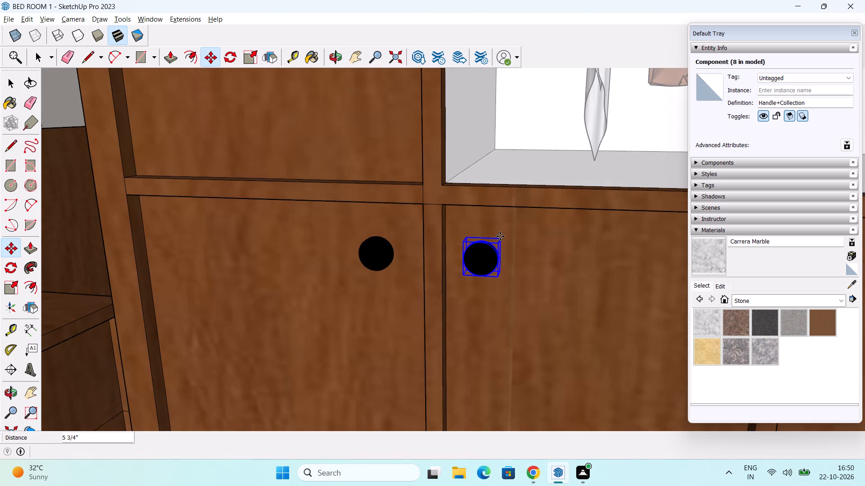
# Examine the placement of the new knobs on the wardrobe's top and bottom rows from several angles.
pyautogui.scroll(-11, 500, 236)
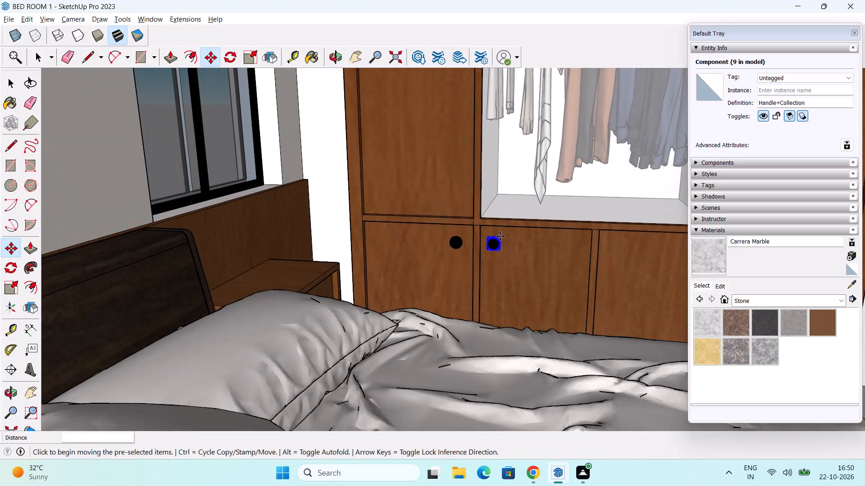
pyautogui.moveTo(500, 236); pyautogui.dragTo(485, 300, button='middle')
pyautogui.scroll(-5, 499, 278)
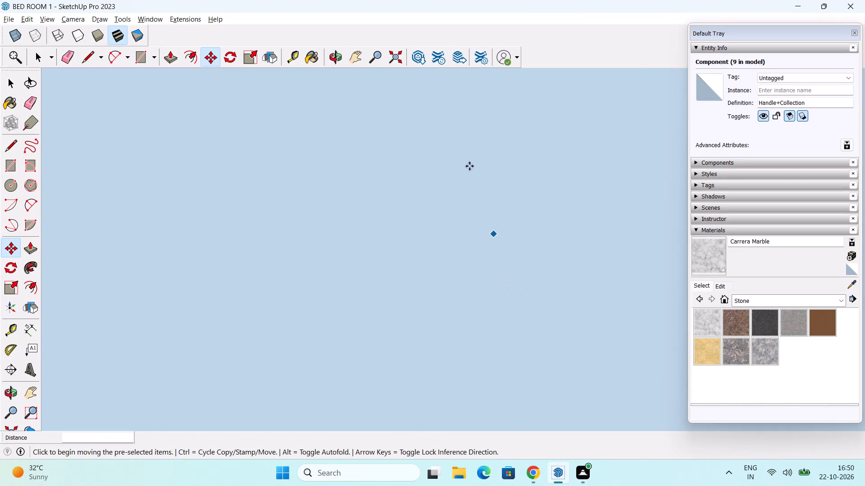
pyautogui.click(398, 58)
pyautogui.moveTo(497, 202); pyautogui.dragTo(375, 243, button='middle')
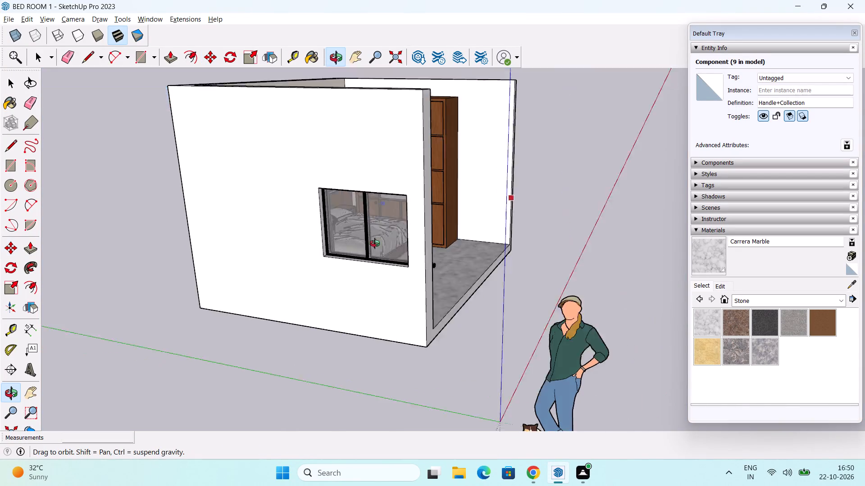
pyautogui.moveTo(375, 243); pyautogui.dragTo(371, 247, button='middle')
pyautogui.scroll(8, 438, 190)
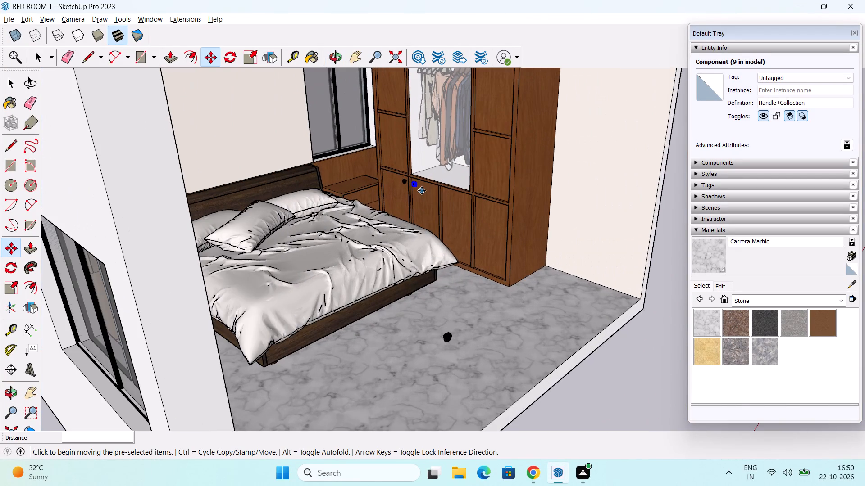
pyautogui.moveTo(422, 191); pyautogui.dragTo(457, 275, button='middle')
pyautogui.scroll(5, 444, 253)
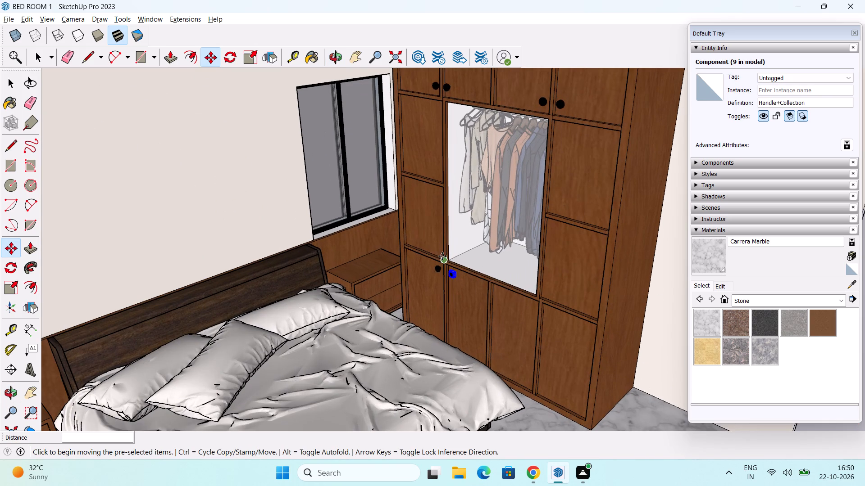
pyautogui.press('space')
pyautogui.moveTo(442, 256); pyautogui.dragTo(578, 281, button='middle')
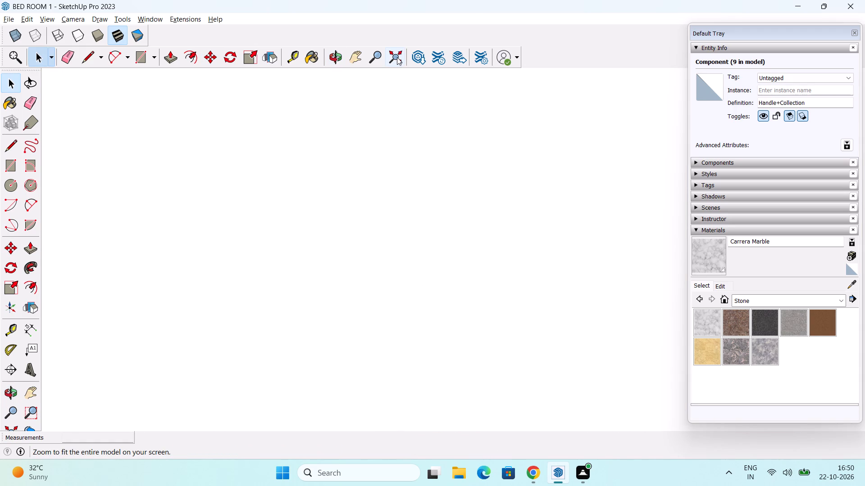
pyautogui.click(396, 57)
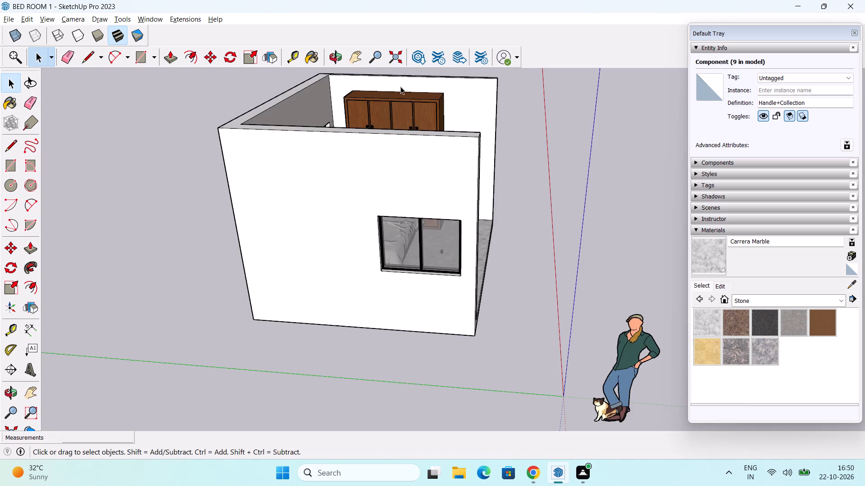
pyautogui.moveTo(461, 188); pyautogui.dragTo(355, 189, button='middle')
pyautogui.scroll(11, 455, 171)
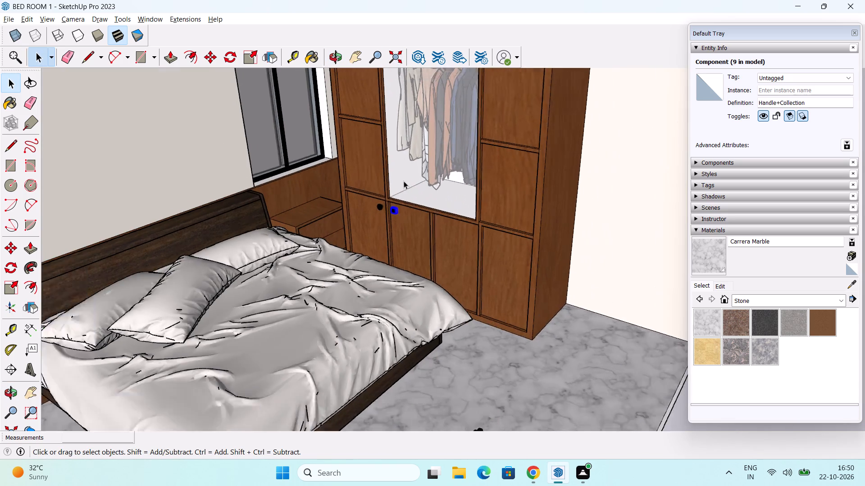
pyautogui.moveTo(404, 181); pyautogui.dragTo(430, 291, button='middle')
pyautogui.scroll(5, 377, 169)
pyautogui.moveTo(353, 271); pyautogui.dragTo(431, 226, button='middle')
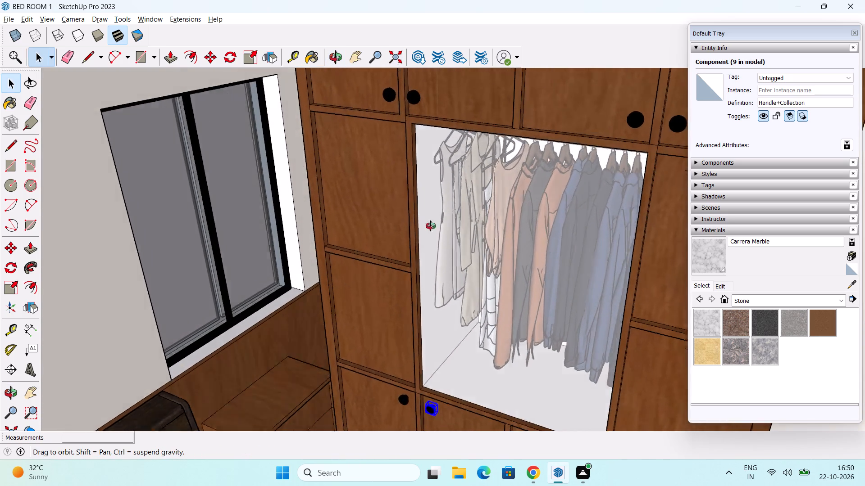
pyautogui.moveTo(431, 226); pyautogui.dragTo(476, 204, button='middle')
pyautogui.scroll(-1, 481, 217)
pyautogui.moveTo(469, 264); pyautogui.dragTo(446, 235, button='middle')
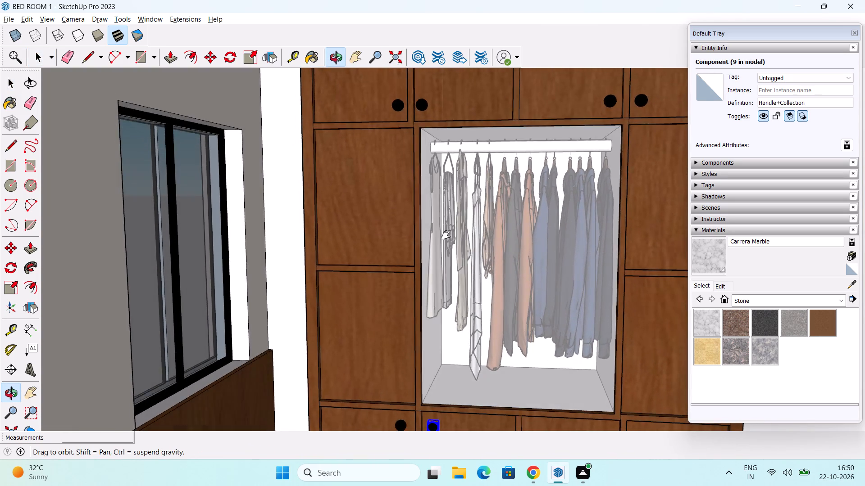
pyautogui.moveTo(446, 235); pyautogui.dragTo(461, 203, button='middle')
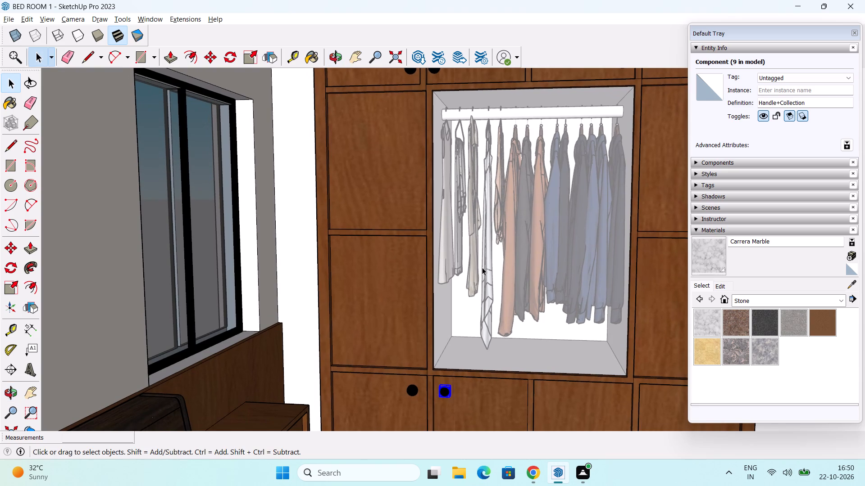
pyautogui.moveTo(483, 309); pyautogui.dragTo(484, 262, button='middle')
# Move the knob on the bottom-row door nearest the window about 1" along the green axis toward the adjacent door.
pyautogui.scroll(6, 435, 342)
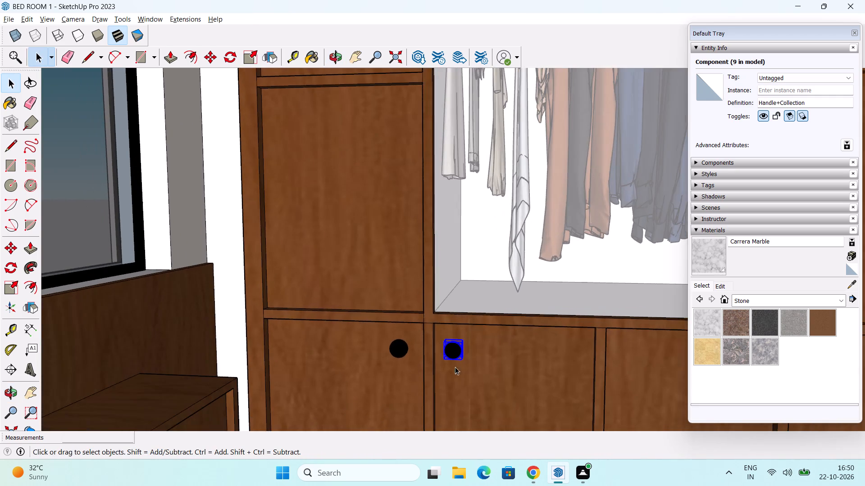
pyautogui.moveTo(468, 367); pyautogui.dragTo(492, 302, button='middle')
pyautogui.scroll(7, 344, 336)
pyautogui.click(456, 263)
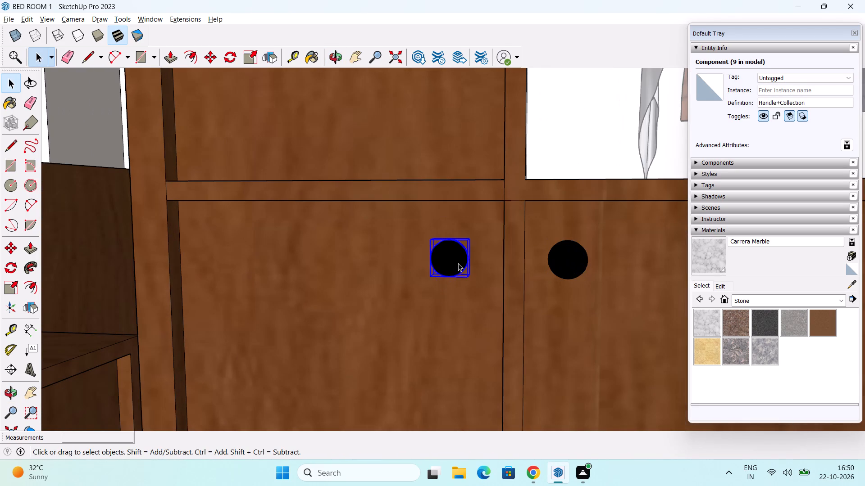
pyautogui.scroll(1, 458, 263)
pyautogui.moveTo(455, 266); pyautogui.dragTo(369, 314, button='middle')
pyautogui.press('m')
pyautogui.scroll(3, 443, 273)
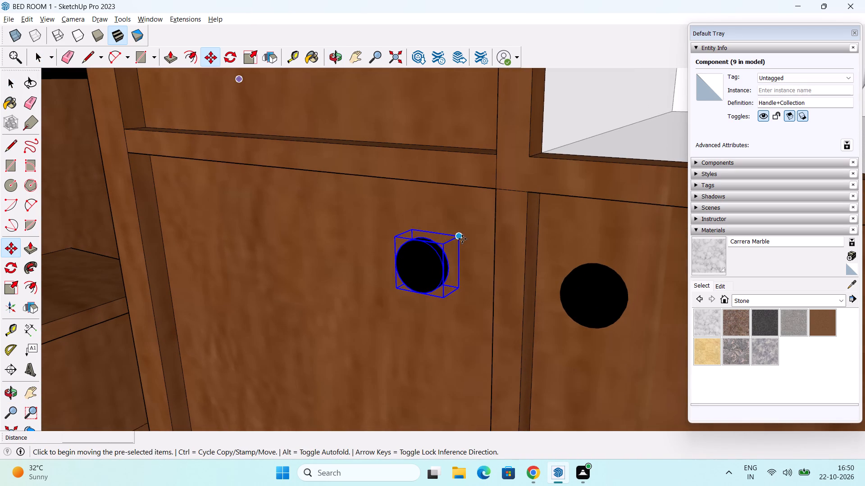
pyautogui.click(460, 237)
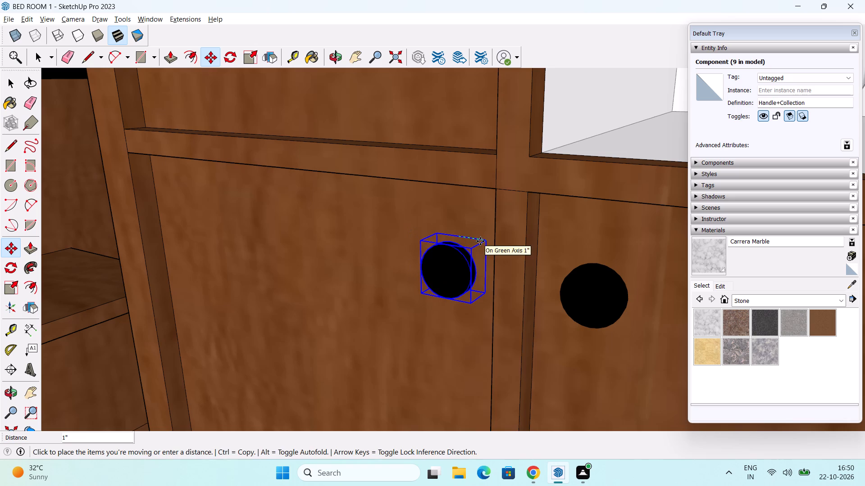
pyautogui.click(480, 241)
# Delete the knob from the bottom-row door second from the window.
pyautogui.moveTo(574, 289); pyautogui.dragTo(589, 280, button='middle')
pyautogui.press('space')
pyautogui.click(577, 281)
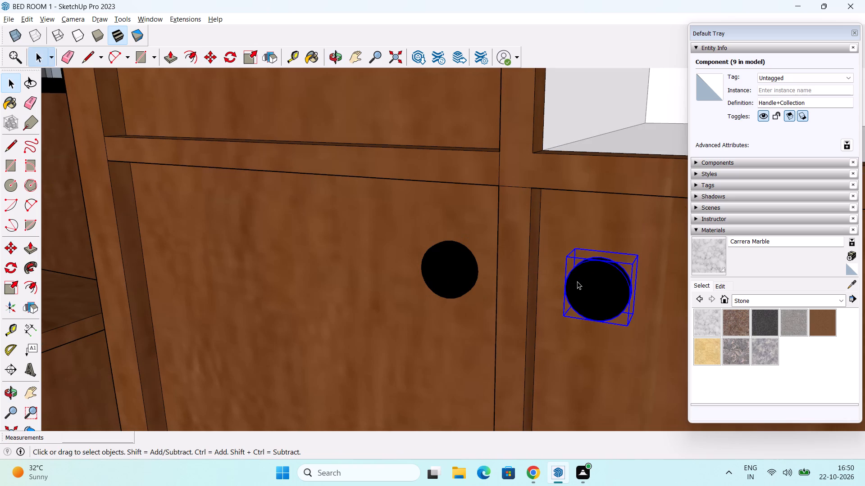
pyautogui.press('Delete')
# Copy the repositioned bottom-row knob about 4 3/16" along the green axis onto the bottom-row door second from the window.
pyautogui.click(446, 253)
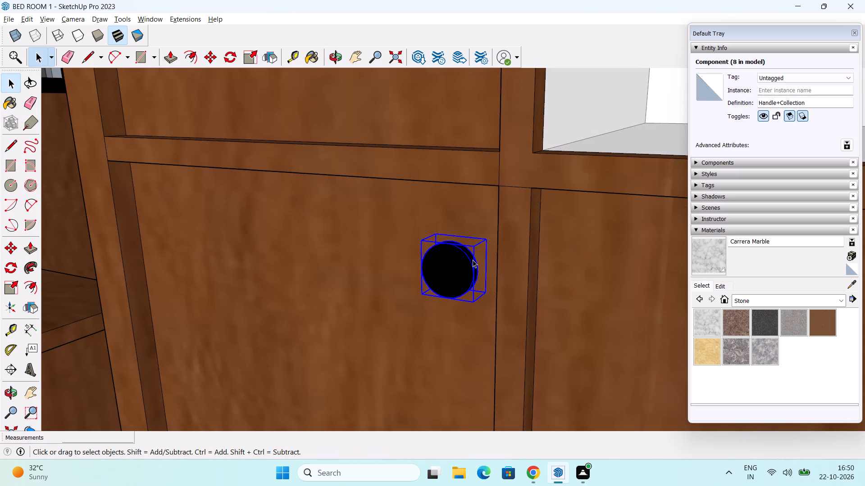
pyautogui.press('m')
pyautogui.click(486, 240)
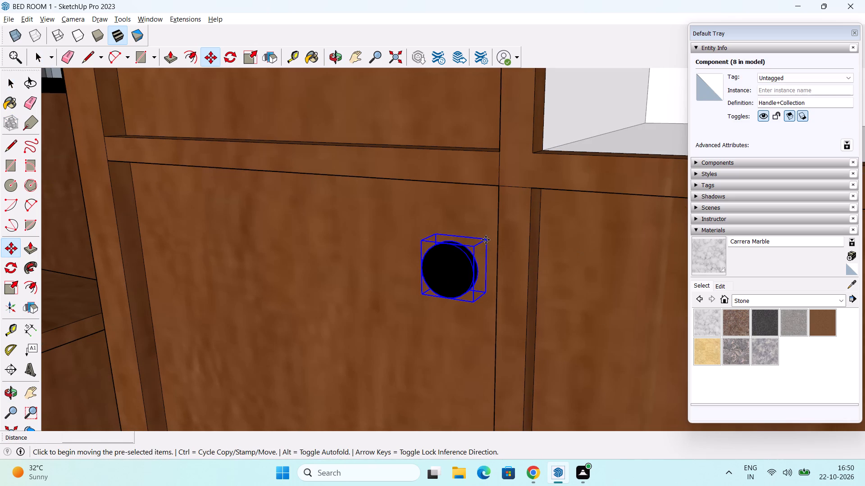
pyautogui.click(486, 240)
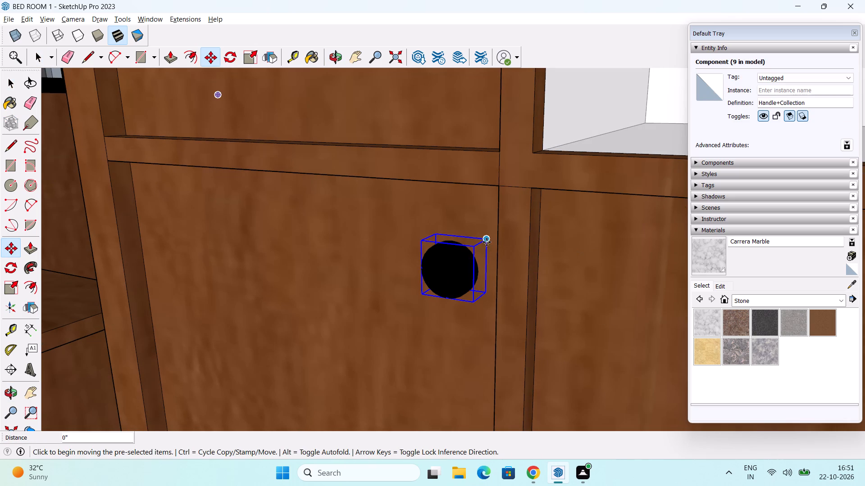
pyautogui.click(484, 241)
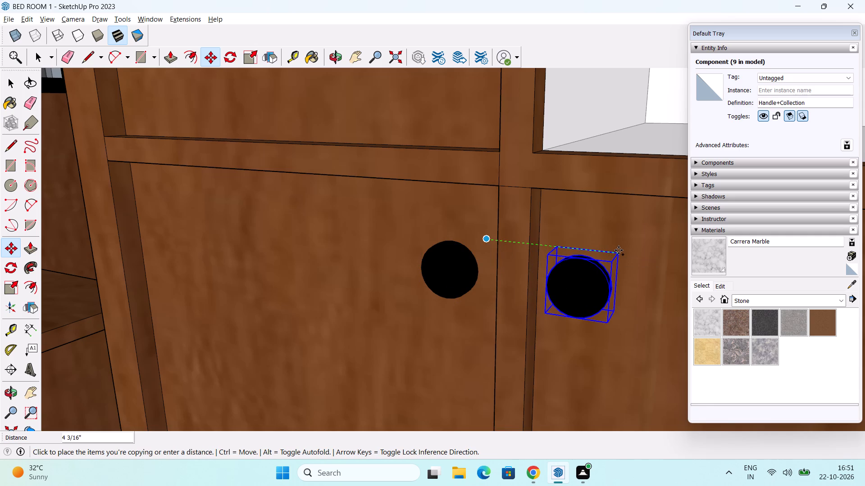
pyautogui.click(619, 250)
pyautogui.scroll(-7, 617, 250)
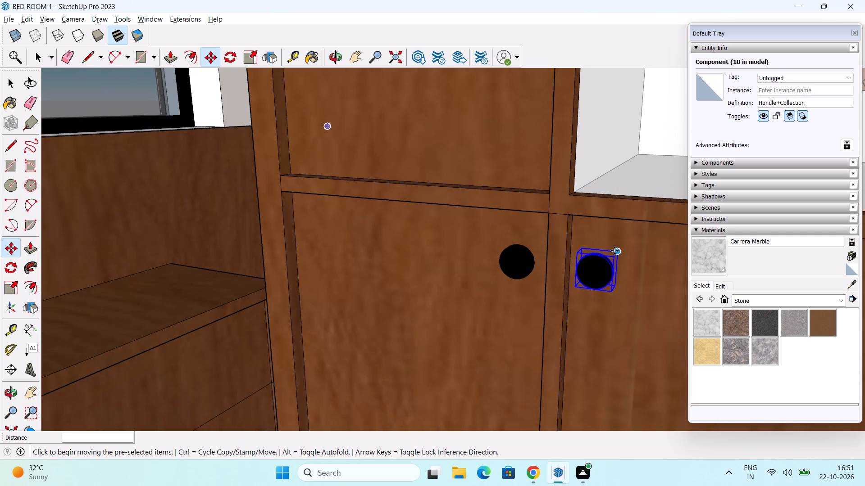
# Copy the selected knob about 2' 6 3/4" along the green axis onto the bottom-row door third from the window.
pyautogui.scroll(-6, 615, 251)
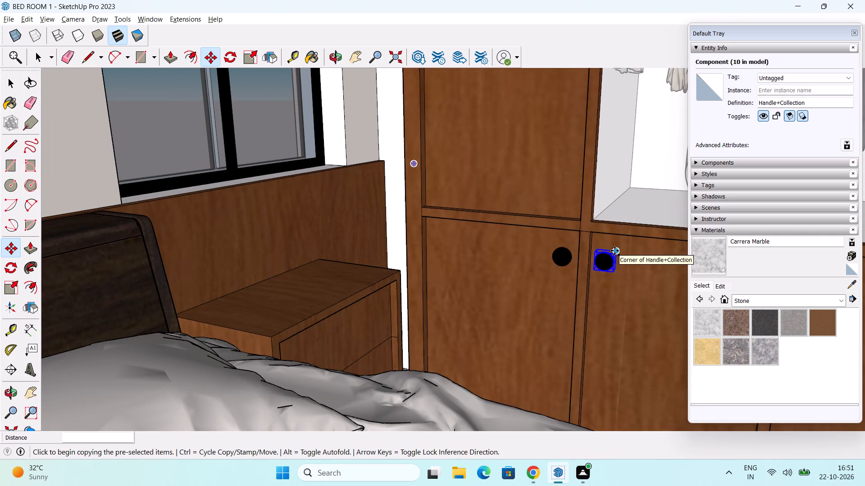
pyautogui.click(616, 251)
pyautogui.scroll(-7, 630, 254)
pyautogui.keyDown('shift'); pyautogui.moveTo(628, 256); pyautogui.dragTo(443, 257, button='middle'); pyautogui.keyUp('shift')
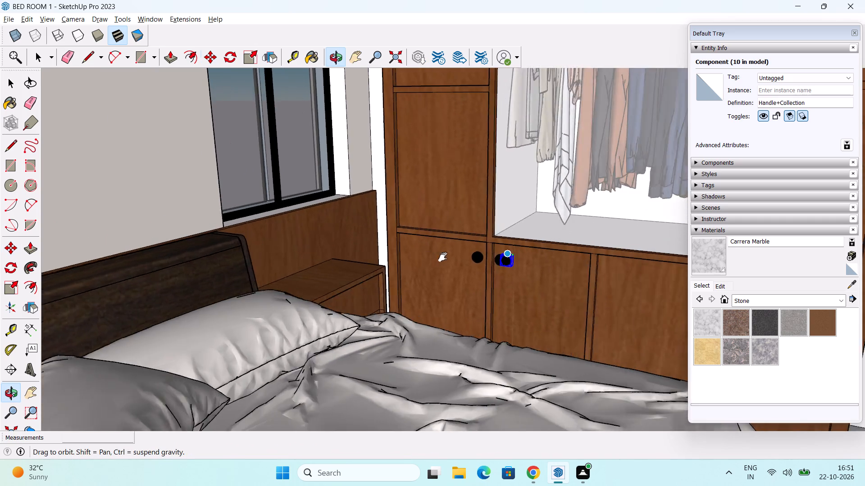
pyautogui.keyDown('shift'); pyautogui.moveTo(443, 257); pyautogui.dragTo(430, 257, button='middle'); pyautogui.keyUp('shift')
pyautogui.scroll(-3, 459, 264)
pyautogui.moveTo(525, 272); pyautogui.dragTo(428, 267, button='middle')
pyautogui.scroll(2, 469, 277)
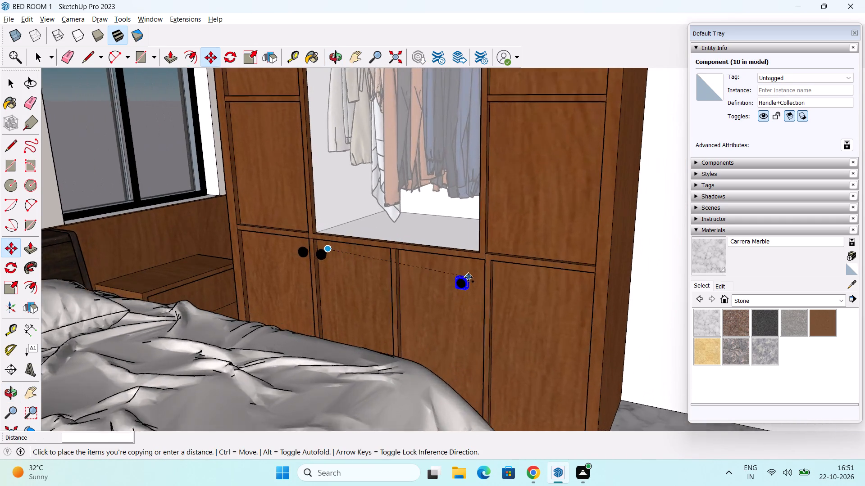
pyautogui.scroll(6, 469, 277)
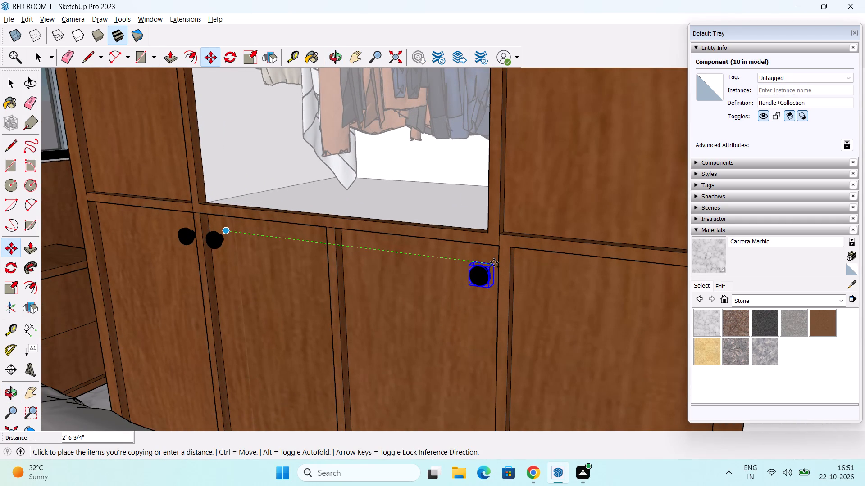
pyautogui.click(495, 262)
# Copy that knob about 4 5/16" along the green axis onto the bottom-row door farthest from the window.
pyautogui.click(495, 262)
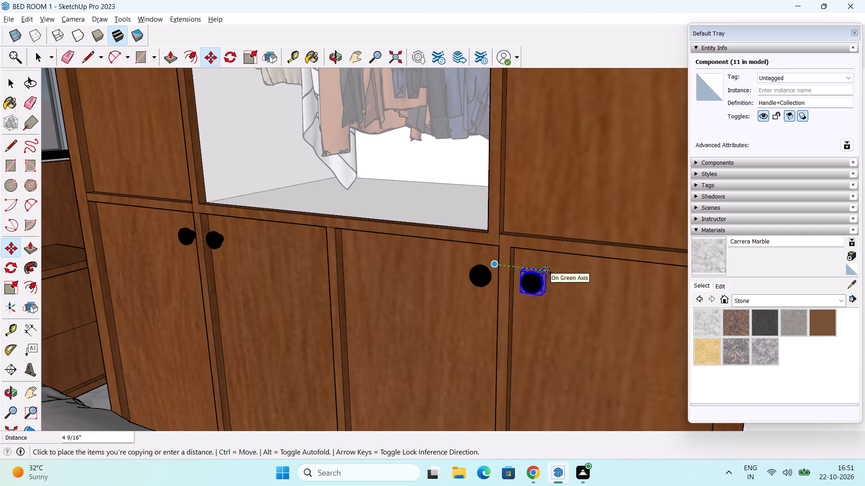
pyautogui.click(543, 269)
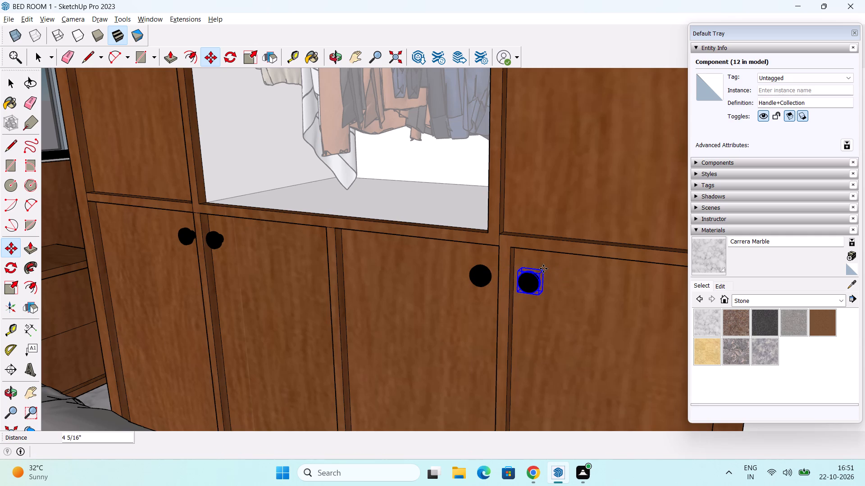
# Copy the knob up about 1' 5 3/8" onto the lower of the two middle doors on the wardrobe's side away from the window.
pyautogui.click(543, 269)
pyautogui.scroll(-6, 552, 206)
pyautogui.moveTo(552, 178); pyautogui.dragTo(551, 253, button='middle')
pyautogui.keyDown('shift'); pyautogui.scroll(-1, 552, 178); pyautogui.keyUp('shift')
pyautogui.scroll(-3, 547, 193)
pyautogui.moveTo(548, 184); pyautogui.dragTo(555, 266, button='middle')
pyautogui.scroll(2, 555, 265)
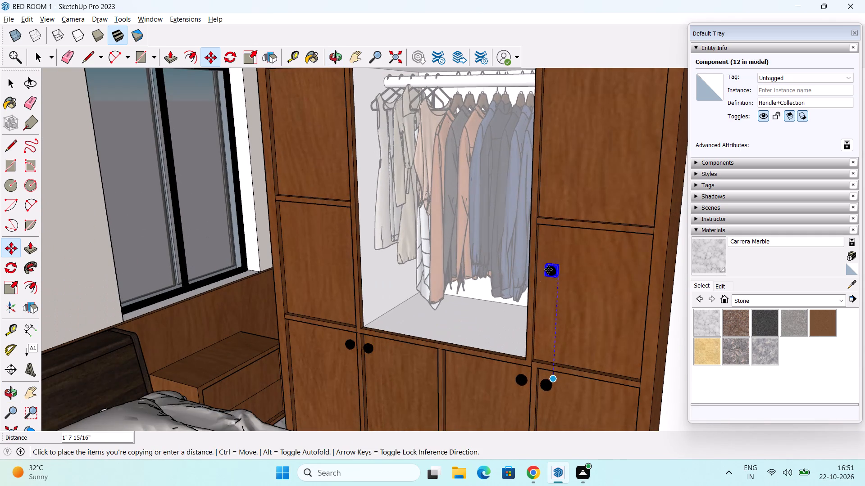
pyautogui.scroll(2, 541, 279)
pyautogui.moveTo(552, 281); pyautogui.dragTo(513, 279, button='middle')
pyautogui.scroll(4, 520, 283)
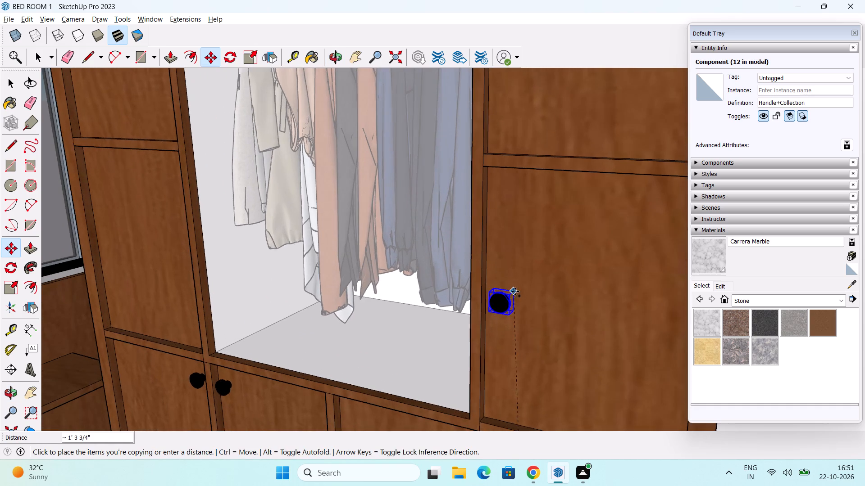
pyautogui.keyDown('shift'); pyautogui.moveTo(517, 297); pyautogui.dragTo(509, 229, button='middle'); pyautogui.keyUp('shift')
pyautogui.scroll(2, 509, 229)
pyautogui.keyDown('shift'); pyautogui.moveTo(510, 233); pyautogui.dragTo(527, 287, button='middle'); pyautogui.keyUp('shift')
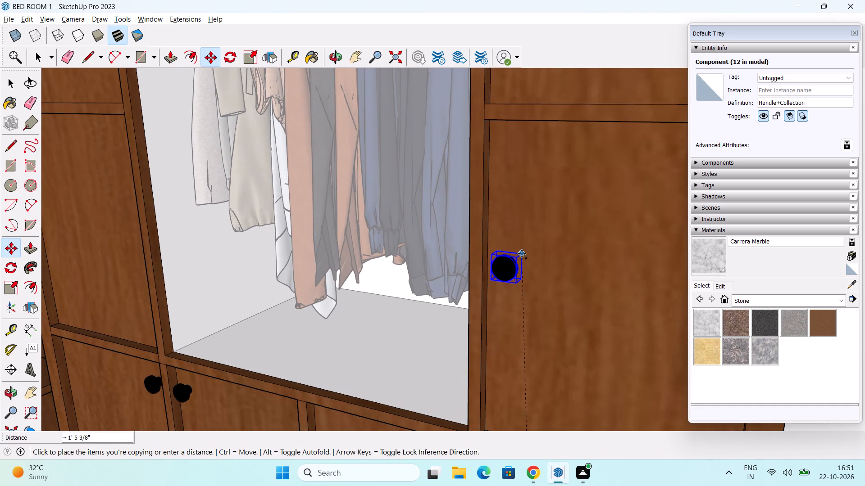
pyautogui.click(522, 254)
# Copy the knob about 1' 11 3/8" up the blue axis onto the middle door directly above.
pyautogui.click(522, 254)
pyautogui.scroll(-3, 534, 197)
pyautogui.moveTo(533, 187); pyautogui.dragTo(533, 236, button='middle')
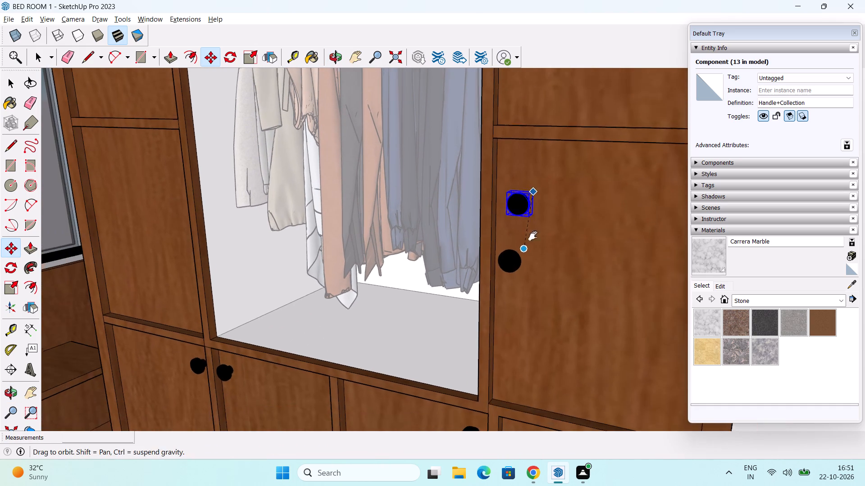
pyautogui.moveTo(533, 236); pyautogui.dragTo(528, 296, button='middle')
pyautogui.keyDown('shift'); pyautogui.moveTo(507, 179); pyautogui.dragTo(517, 292, button='middle'); pyautogui.keyUp('shift')
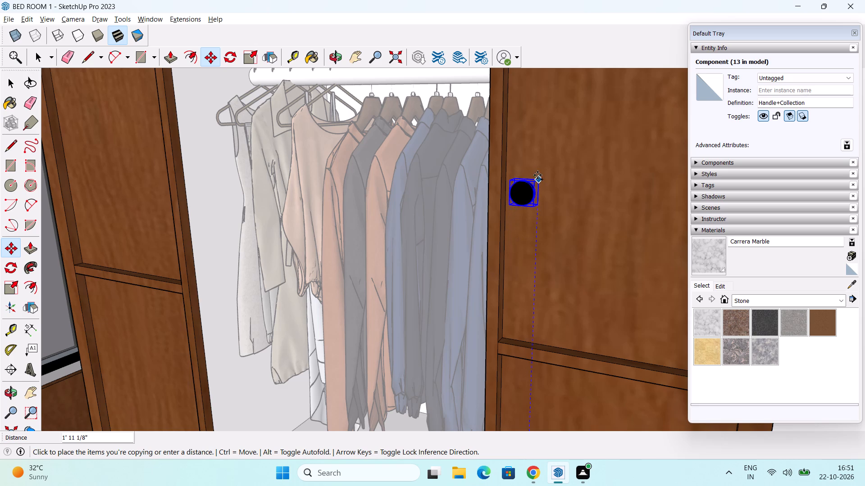
pyautogui.scroll(-5, 538, 175)
pyautogui.click(538, 175)
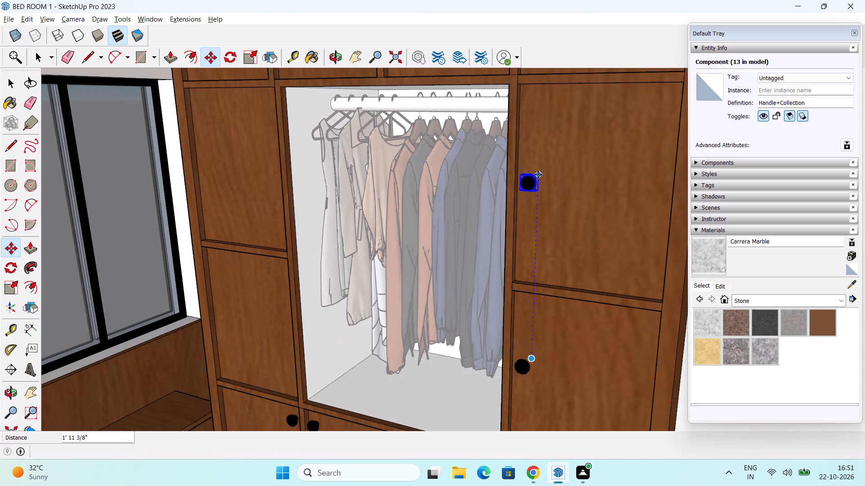
# Copy the knob about 3' 2" along the green axis across the hanging space onto the upper middle door nearest the window.
pyautogui.click(538, 175)
pyautogui.scroll(-3, 400, 183)
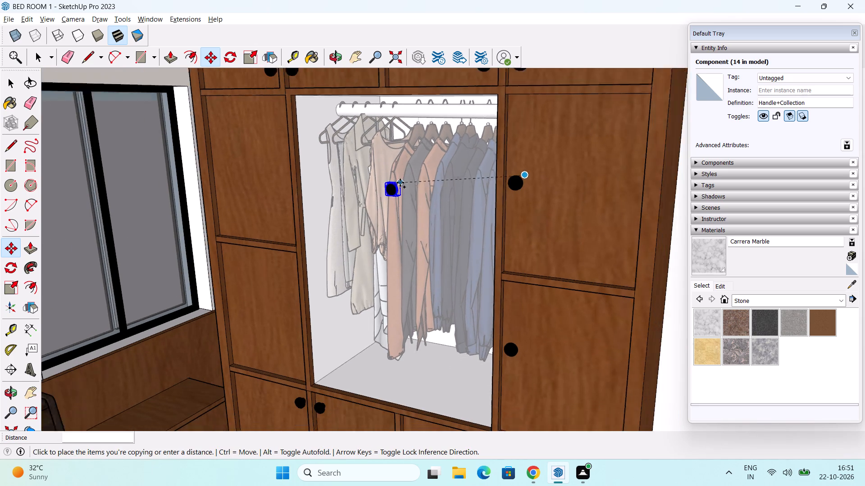
pyautogui.moveTo(335, 180); pyautogui.dragTo(506, 220, button='middle')
pyautogui.moveTo(472, 221); pyautogui.dragTo(569, 228, button='middle')
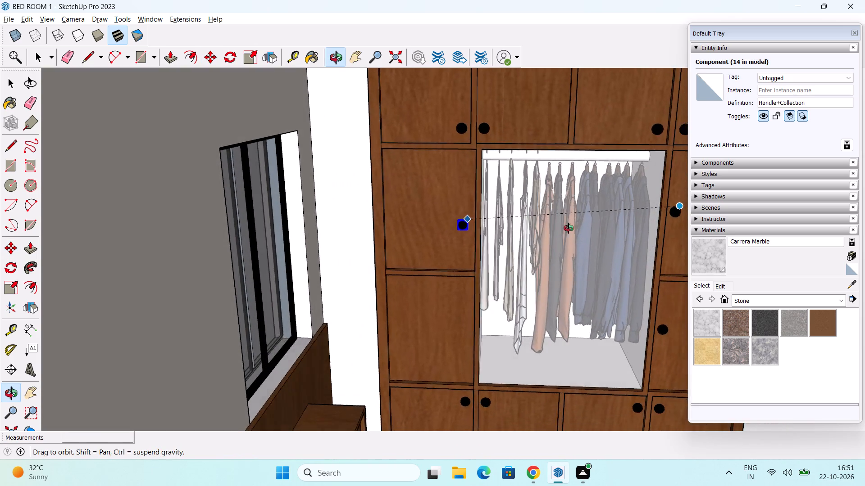
pyautogui.moveTo(569, 228); pyautogui.dragTo(570, 228, button='middle')
pyautogui.scroll(4, 457, 203)
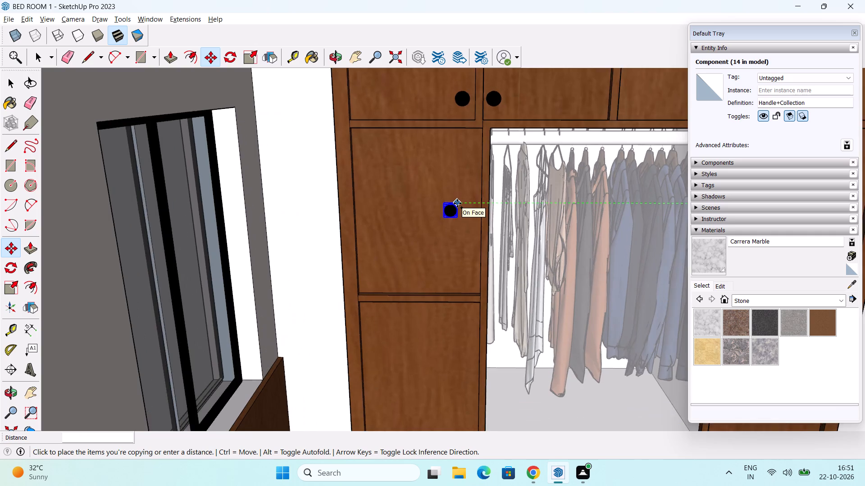
pyautogui.scroll(5, 457, 203)
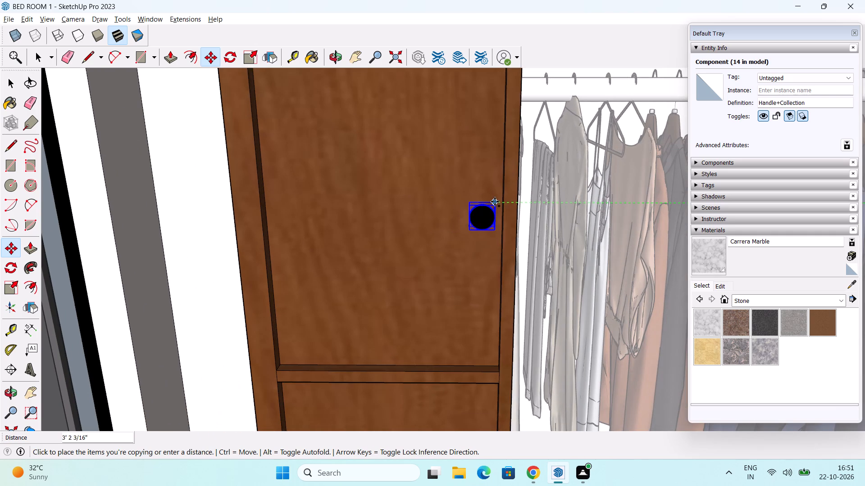
pyautogui.click(497, 202)
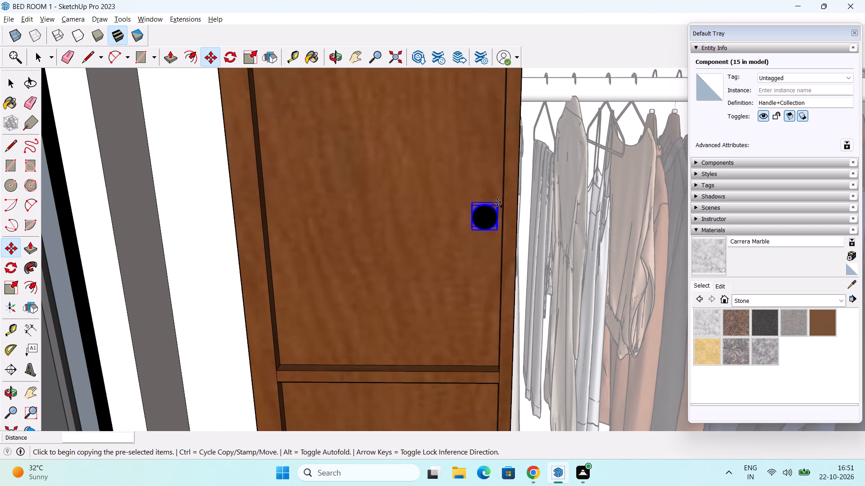
# Copy the knob about 1' 11 7/8" down the blue axis onto the lower middle door nearest the window.
pyautogui.click(497, 202)
pyautogui.scroll(-4, 484, 274)
pyautogui.keyDown('shift'); pyautogui.moveTo(477, 309); pyautogui.dragTo(511, 175, button='middle'); pyautogui.keyUp('shift')
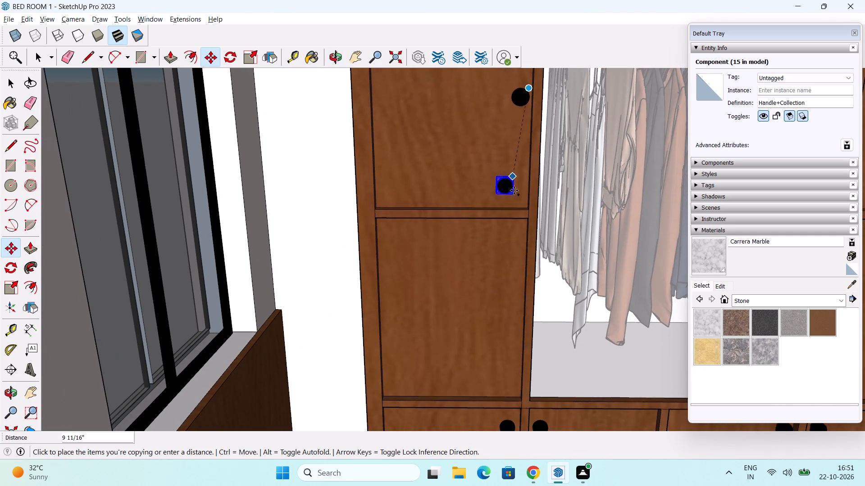
pyautogui.moveTo(504, 291); pyautogui.dragTo(455, 225, button='middle')
pyautogui.scroll(3, 469, 265)
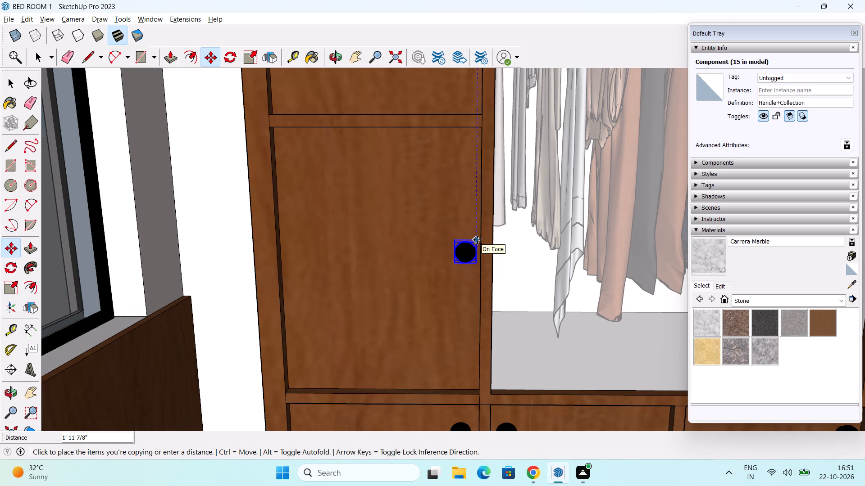
pyautogui.click(477, 240)
# Delete the spare knob on the floor in front of the bed.
pyautogui.scroll(-6, 477, 240)
pyautogui.press('space')
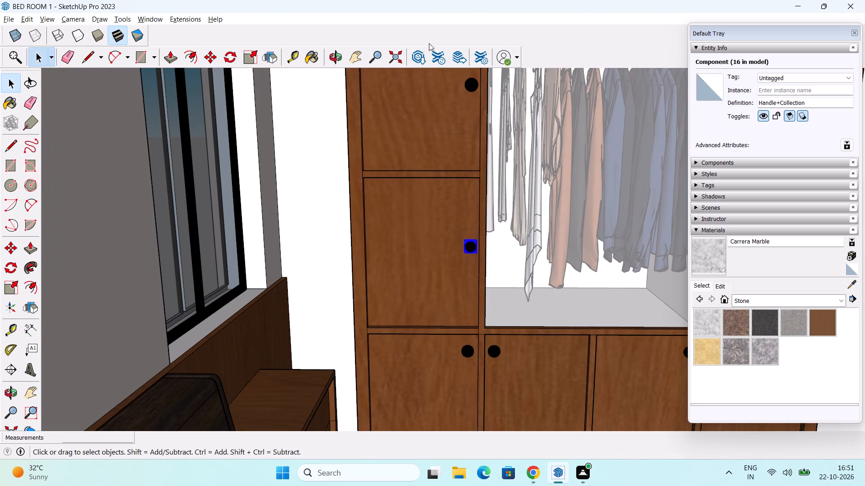
pyautogui.click(399, 60)
pyautogui.moveTo(509, 261); pyautogui.dragTo(273, 307, button='middle')
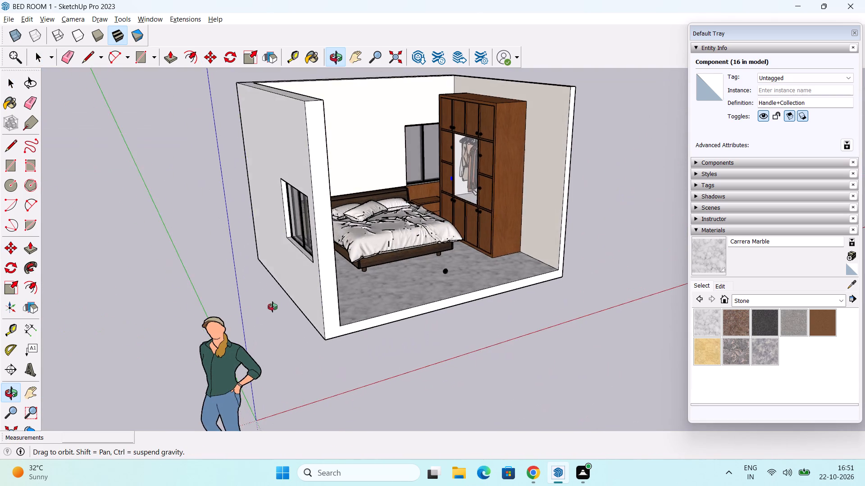
pyautogui.moveTo(273, 307); pyautogui.dragTo(272, 308, button='middle')
pyautogui.press('space')
pyautogui.click(507, 310)
pyautogui.scroll(6, 495, 193)
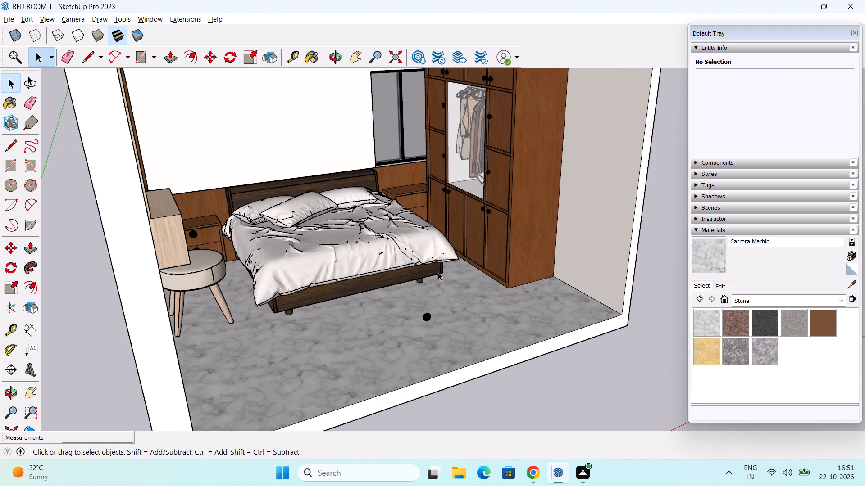
pyautogui.scroll(2, 438, 272)
pyautogui.moveTo(442, 274); pyautogui.dragTo(444, 308, button='middle')
pyautogui.click(428, 337)
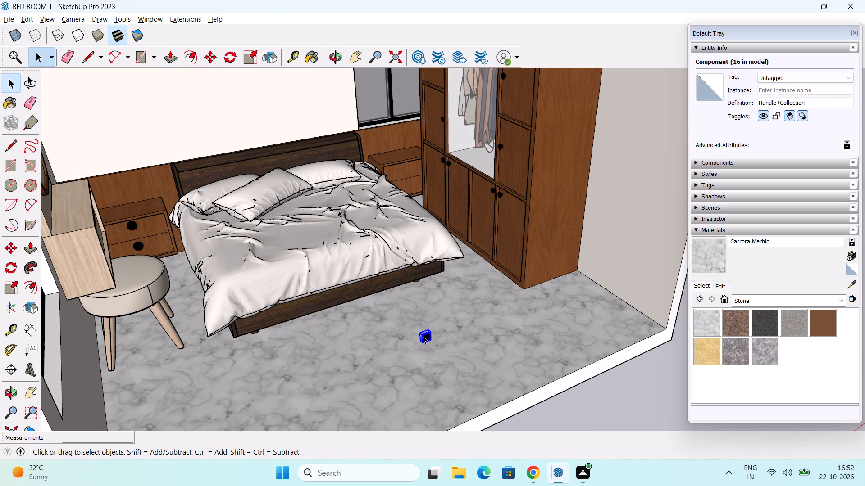
pyautogui.press('Delete')
# Delete the two oversized knobs from the drawers of the nightstand beside the stool.
pyautogui.click(140, 246)
pyautogui.press('Delete')
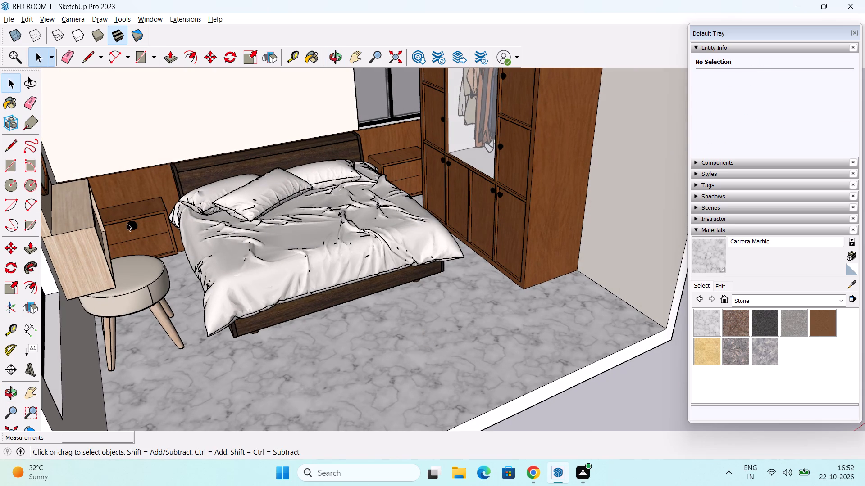
pyautogui.click(132, 225)
pyautogui.press('Delete')
# Copy the knob from the wardrobe's bottom-row door farthest from the window onto the floor in front of the bed.
pyautogui.click(500, 193)
pyautogui.scroll(7, 504, 203)
pyautogui.press('m')
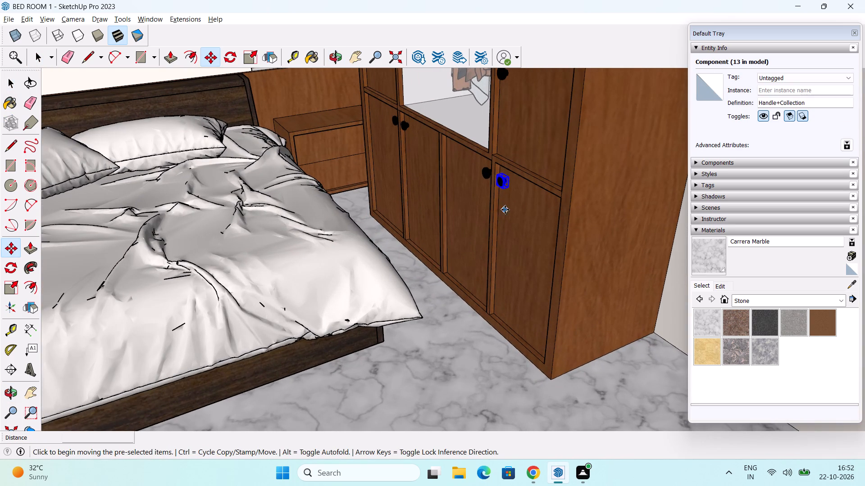
pyautogui.click(506, 178)
pyautogui.scroll(-2, 430, 312)
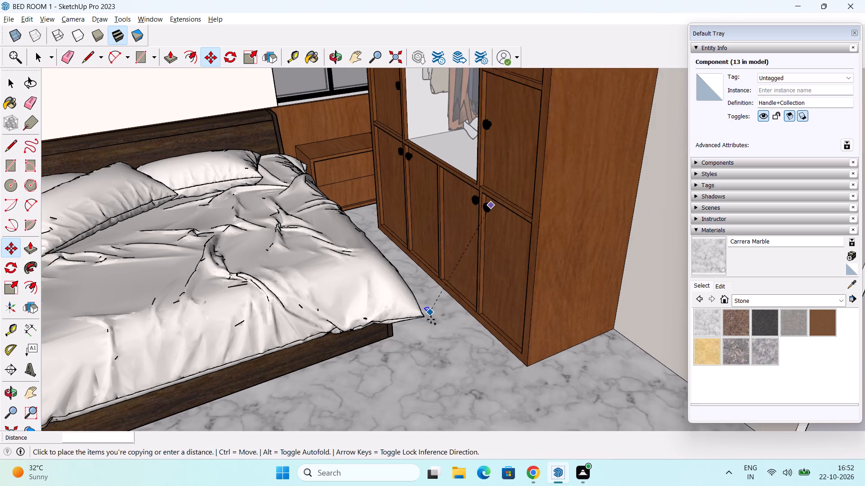
pyautogui.moveTo(436, 319); pyautogui.dragTo(526, 205, button='middle')
pyautogui.click(382, 343)
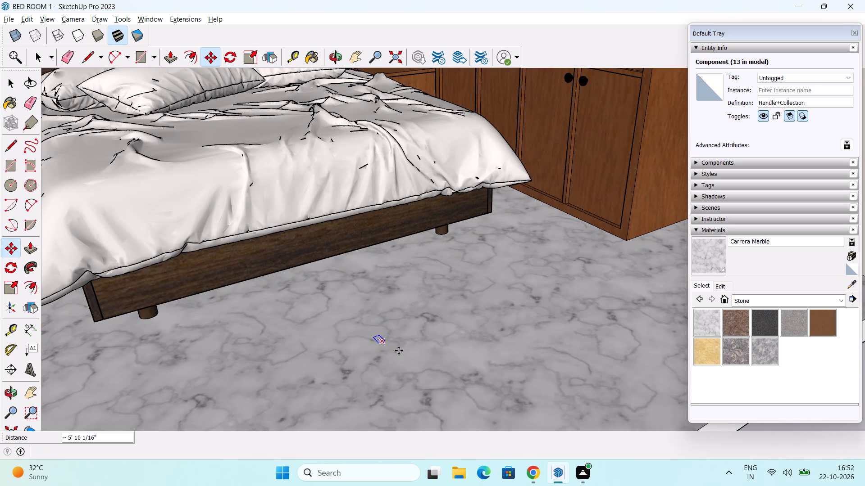
# Move the copied knob up about 4 3/8" along the blue axis, clear of the floor.
pyautogui.scroll(1, 378, 350)
pyautogui.click(378, 343)
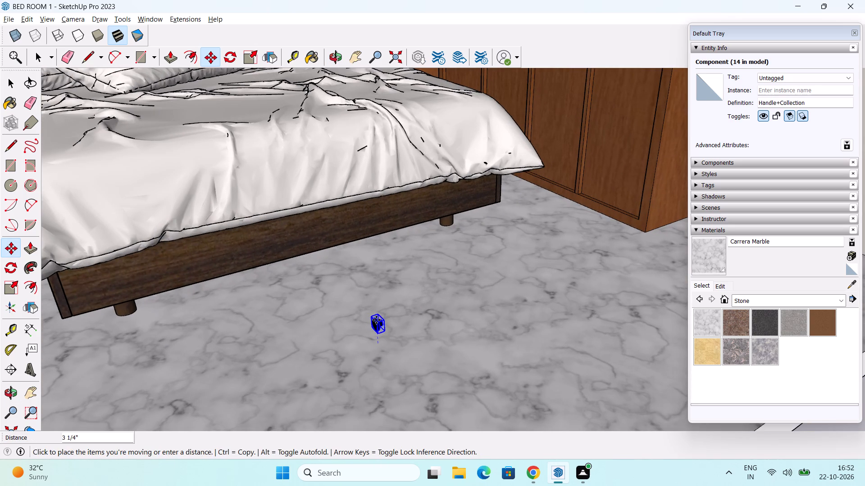
pyautogui.click(376, 317)
# Rotate the copied knob 90 degrees in the horizontal plane.
pyautogui.click(11, 265)
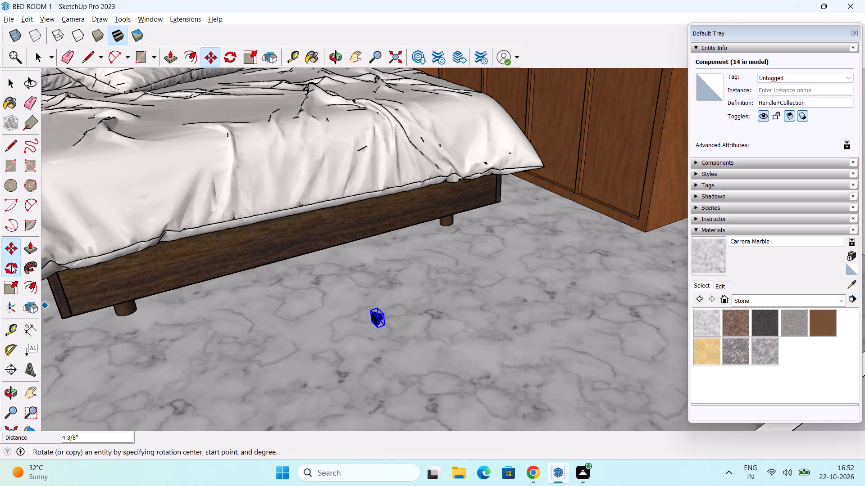
pyautogui.scroll(3, 353, 357)
pyautogui.click(384, 322)
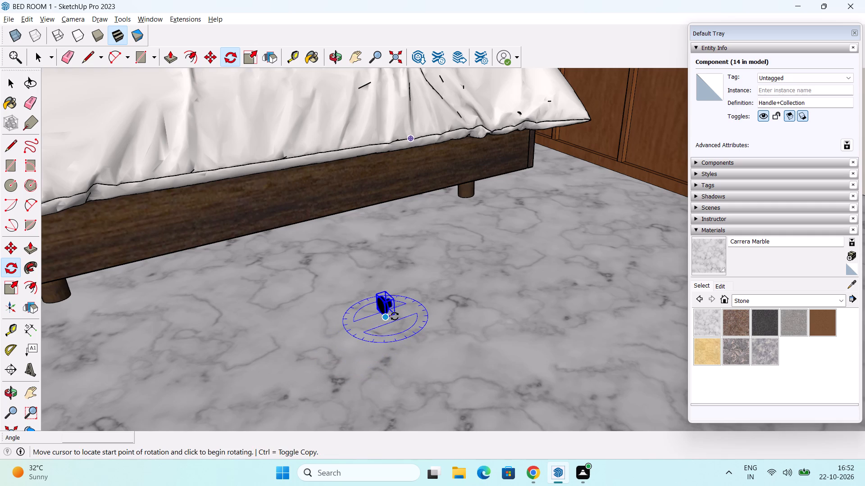
pyautogui.click(398, 314)
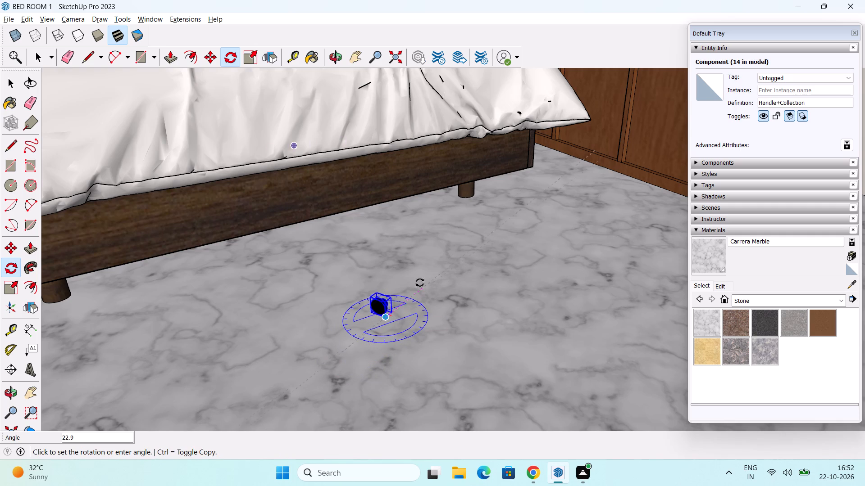
pyautogui.click(352, 279)
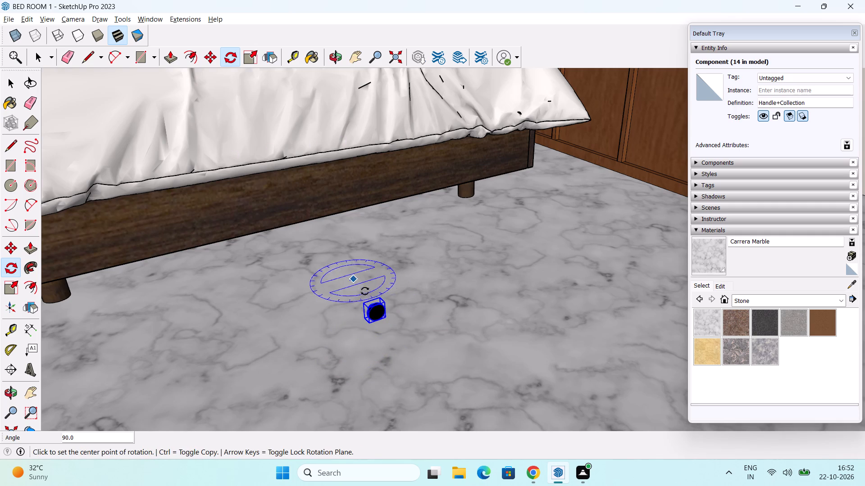
# Copy the rotated knob from the floor onto the upper drawer of the nightstand beside the stool, near its top centre.
pyautogui.scroll(2, 369, 338)
pyautogui.press('space')
pyautogui.scroll(4, 371, 320)
pyautogui.press('m')
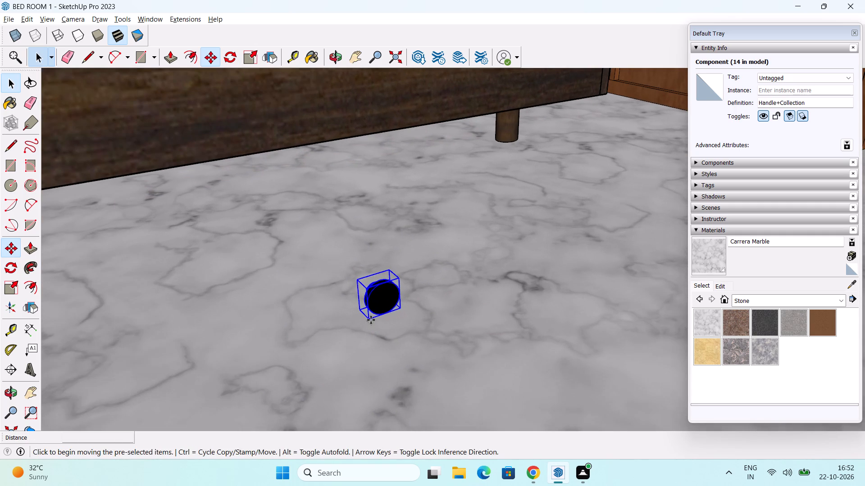
pyautogui.click(357, 278)
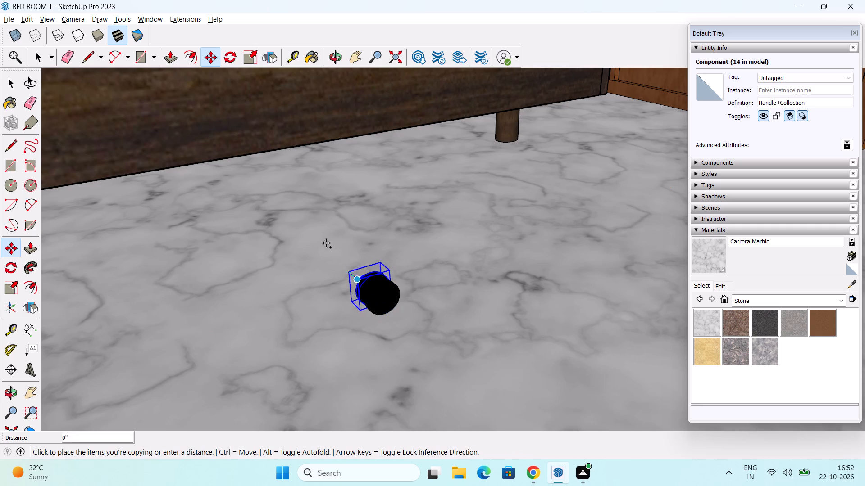
pyautogui.scroll(-6, 271, 207)
pyautogui.moveTo(279, 206); pyautogui.dragTo(493, 341, button='middle')
pyautogui.scroll(-7, 252, 241)
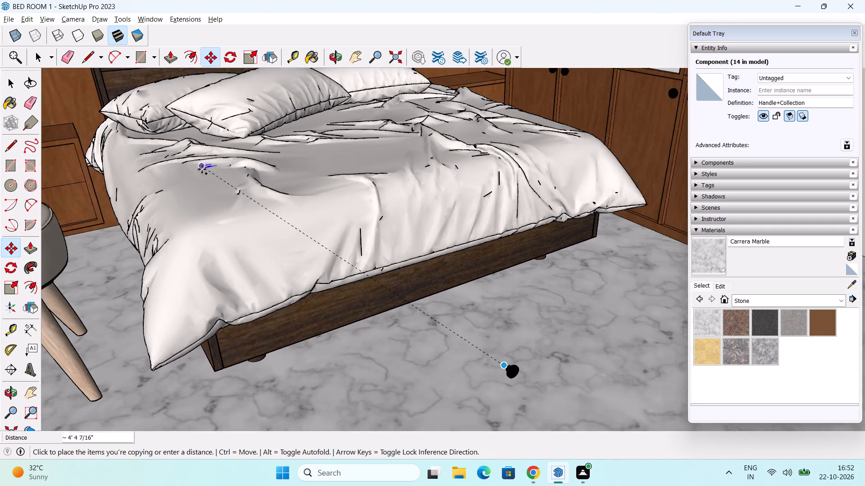
pyautogui.scroll(-1, 202, 169)
pyautogui.keyDown('shift'); pyautogui.moveTo(180, 160); pyautogui.dragTo(453, 260, button='middle'); pyautogui.keyUp('shift')
pyautogui.moveTo(429, 283); pyautogui.dragTo(232, 285, button='middle')
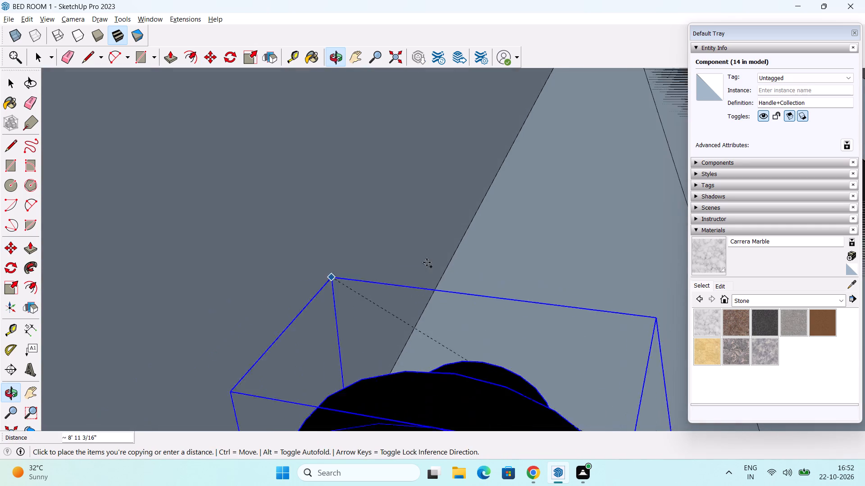
pyautogui.scroll(-6, 437, 260)
pyautogui.keyDown('shift'); pyautogui.moveTo(600, 238); pyautogui.dragTo(117, 257, button='middle'); pyautogui.keyUp('shift')
pyautogui.moveTo(617, 257); pyautogui.dragTo(540, 252, button='middle')
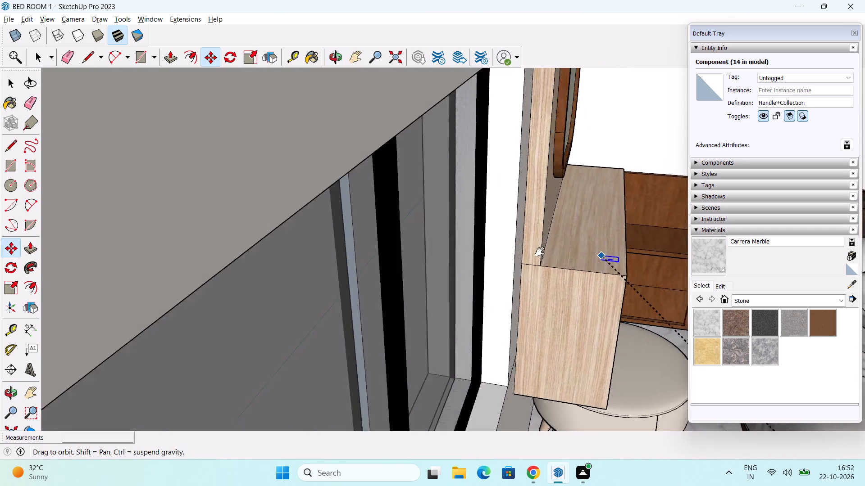
pyautogui.moveTo(540, 252); pyautogui.dragTo(248, 300, button='middle')
pyautogui.scroll(13, 401, 309)
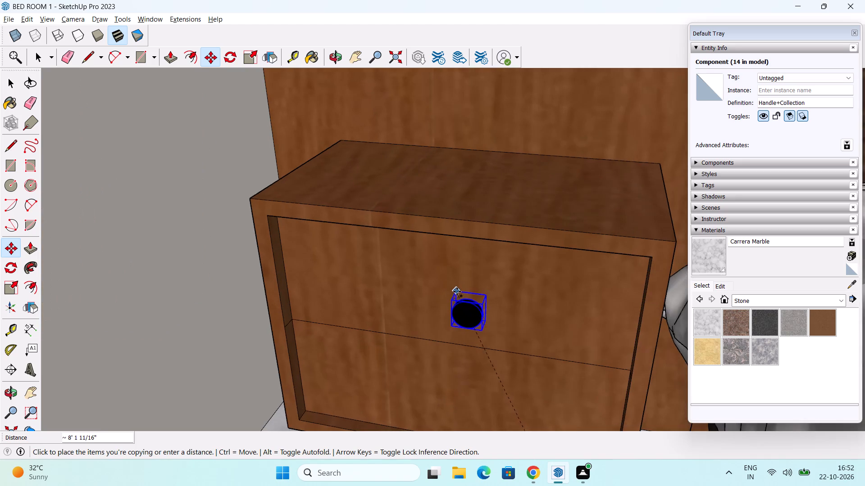
pyautogui.moveTo(443, 312); pyautogui.dragTo(495, 172, button='middle')
pyautogui.scroll(3, 487, 184)
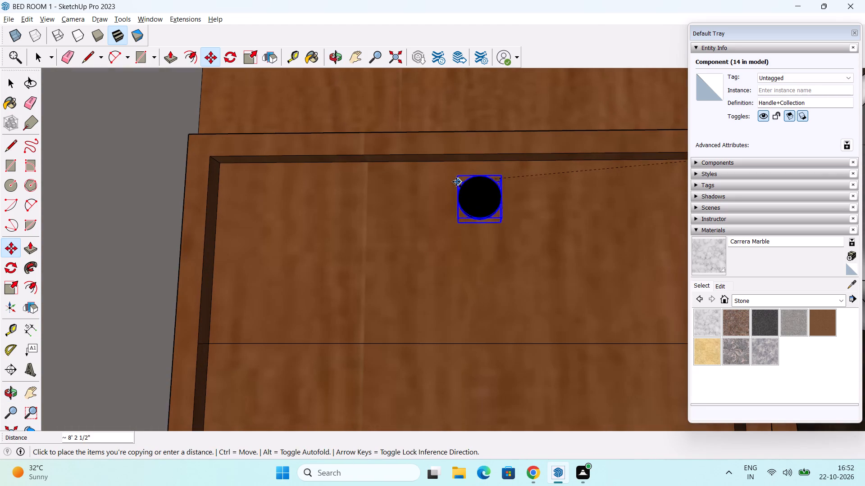
pyautogui.scroll(-3, 448, 173)
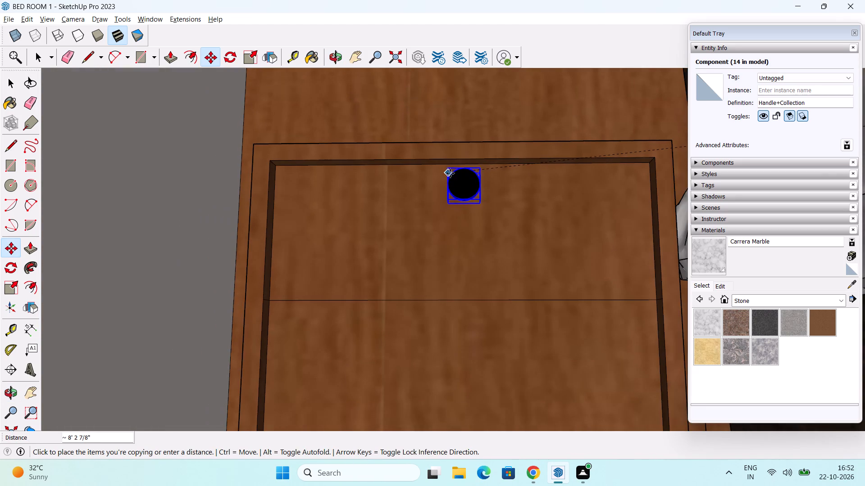
pyautogui.click(449, 174)
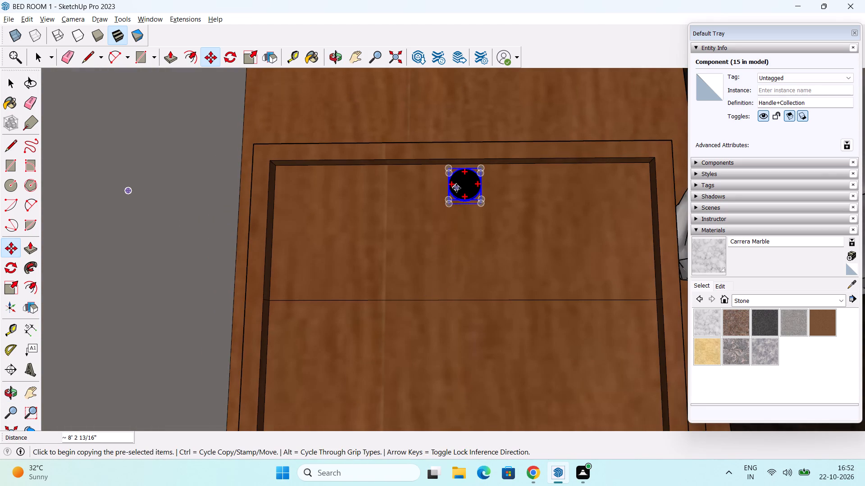
# Copy the upper drawer's knob about 8 1/4" straight down onto the lower drawer of the same nightstand.
pyautogui.moveTo(456, 188); pyautogui.dragTo(431, 223, button='middle')
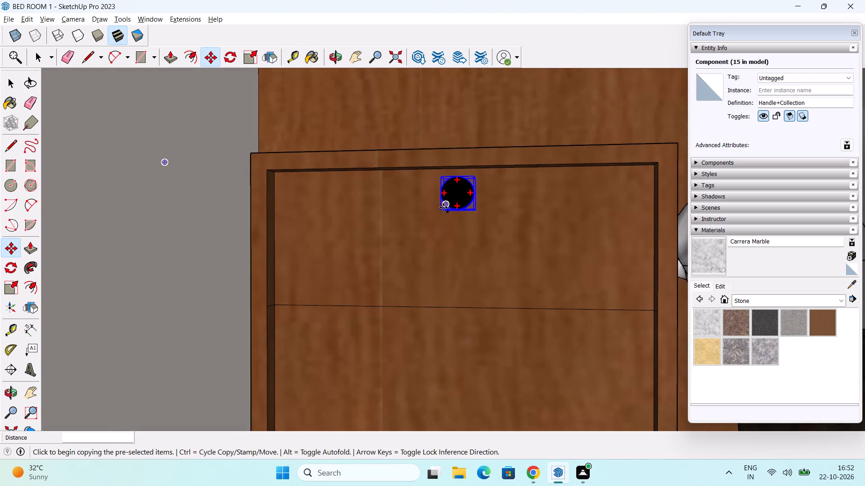
pyautogui.click(441, 211)
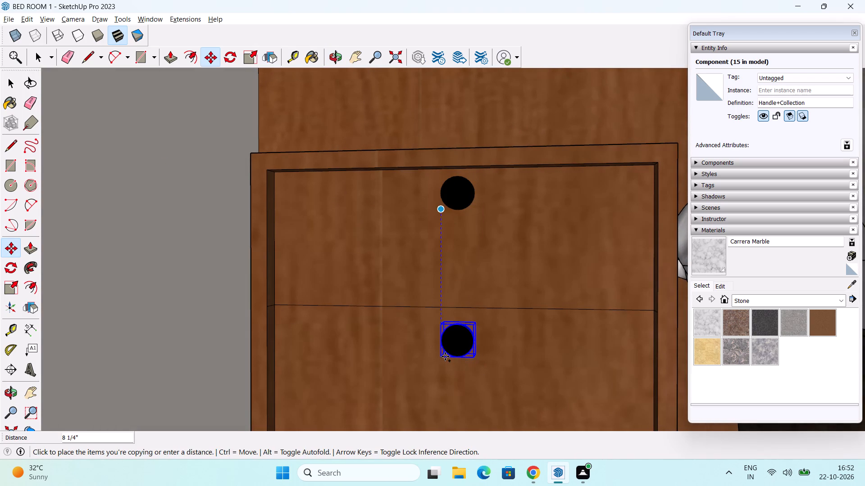
pyautogui.click(445, 356)
# Copy the lower drawer's knob about 9' 11/16" along the red axis onto the lower drawer of the nightstand beside the wardrobe.
pyautogui.scroll(2, 492, 330)
pyautogui.moveTo(474, 331); pyautogui.dragTo(445, 413, button='middle')
pyautogui.scroll(2, 449, 370)
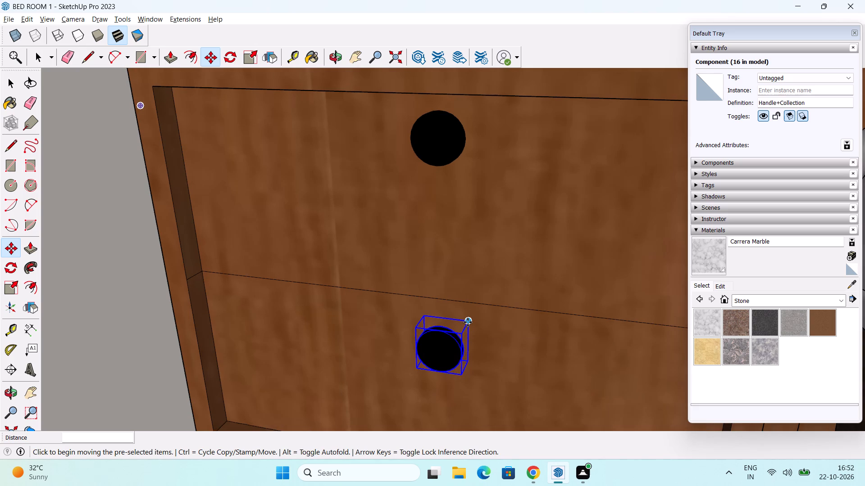
pyautogui.moveTo(468, 322); pyautogui.dragTo(480, 324)
pyautogui.scroll(-7, 525, 324)
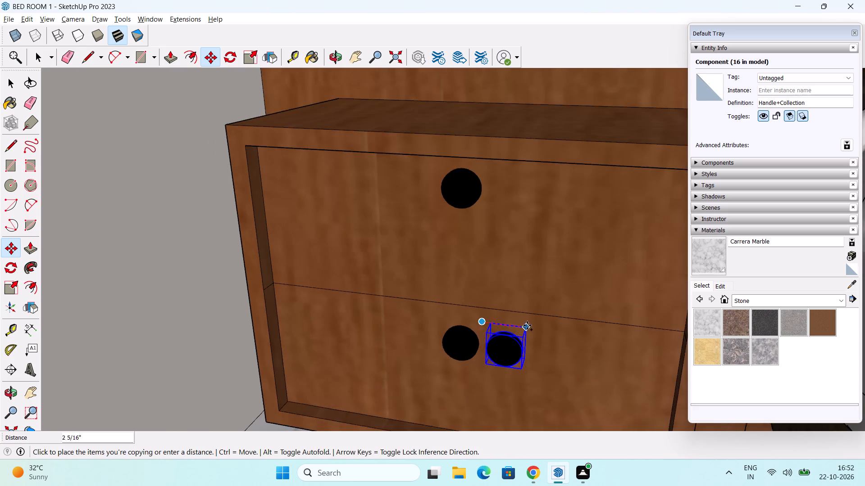
pyautogui.scroll(-13, 527, 325)
pyautogui.keyDown('shift'); pyautogui.moveTo(534, 295); pyautogui.dragTo(185, 291, button='middle'); pyautogui.keyUp('shift')
pyautogui.scroll(-2, 266, 289)
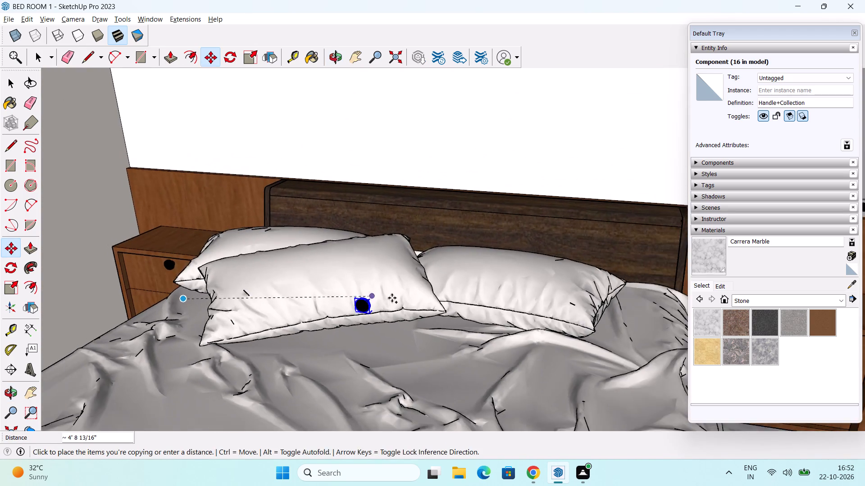
pyautogui.moveTo(356, 292); pyautogui.dragTo(472, 360, button='middle')
pyautogui.keyDown('shift'); pyautogui.moveTo(475, 323); pyautogui.dragTo(209, 329, button='middle'); pyautogui.keyUp('shift')
pyautogui.keyDown('shift'); pyautogui.moveTo(473, 318); pyautogui.dragTo(329, 314, button='middle'); pyautogui.keyUp('shift')
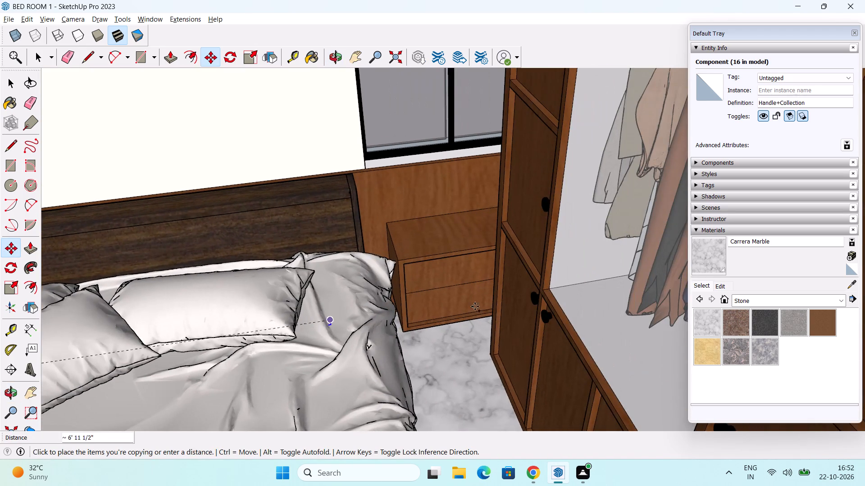
pyautogui.scroll(11, 492, 290)
pyautogui.moveTo(486, 288); pyautogui.dragTo(570, 302, button='middle')
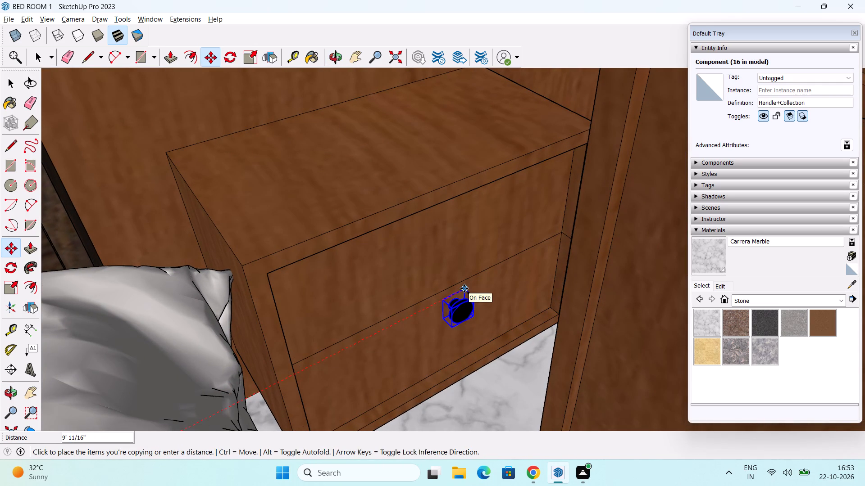
pyautogui.click(461, 288)
# Copy that knob about 8 1/16" straight up onto the upper drawer of the nightstand beside the wardrobe.
pyautogui.click(461, 288)
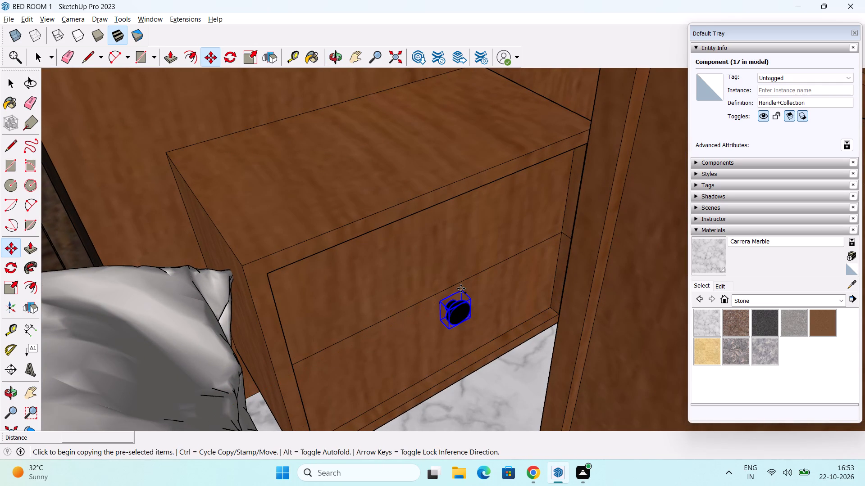
pyautogui.scroll(1, 445, 247)
pyautogui.moveTo(445, 247); pyautogui.dragTo(389, 95, button='middle')
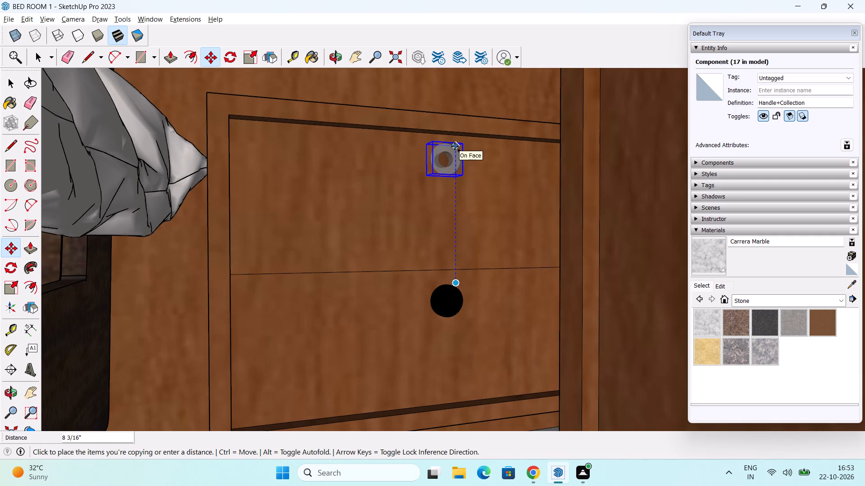
pyautogui.click(455, 148)
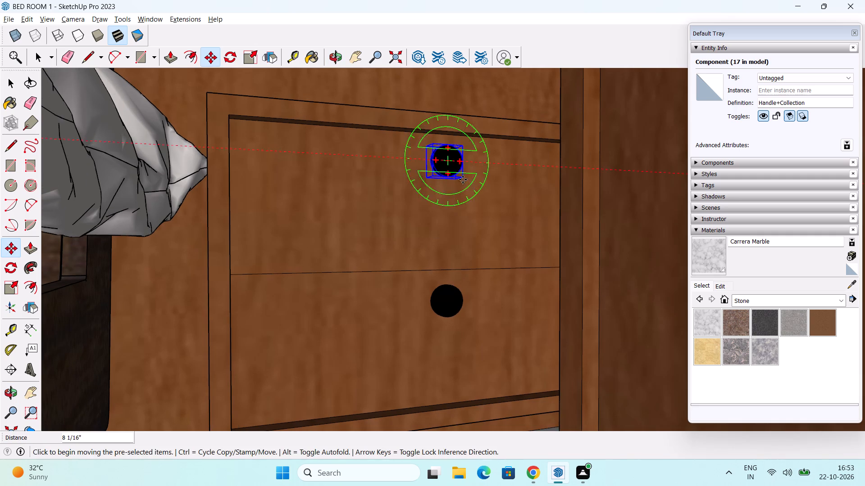
pyautogui.press('space')
# Rotate the spare knob on the floor in front of the bed 90 degrees in the horizontal plane.
pyautogui.scroll(-13, 461, 197)
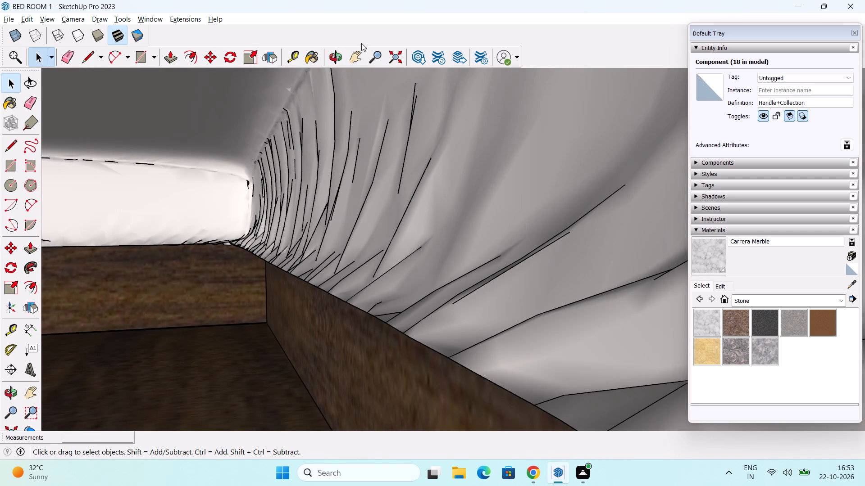
pyautogui.scroll(-8, 332, 301)
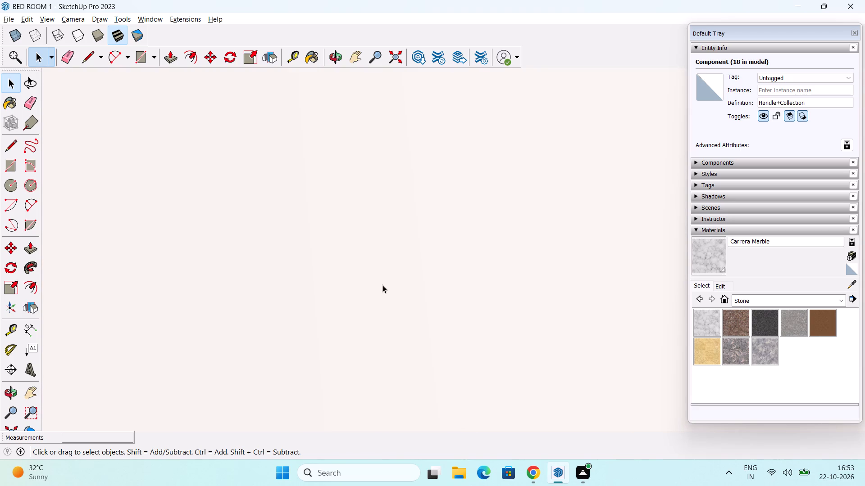
pyautogui.scroll(-20, 394, 253)
pyautogui.scroll(-7, 394, 253)
pyautogui.click(396, 58)
pyautogui.moveTo(482, 245); pyautogui.dragTo(319, 339, button='middle')
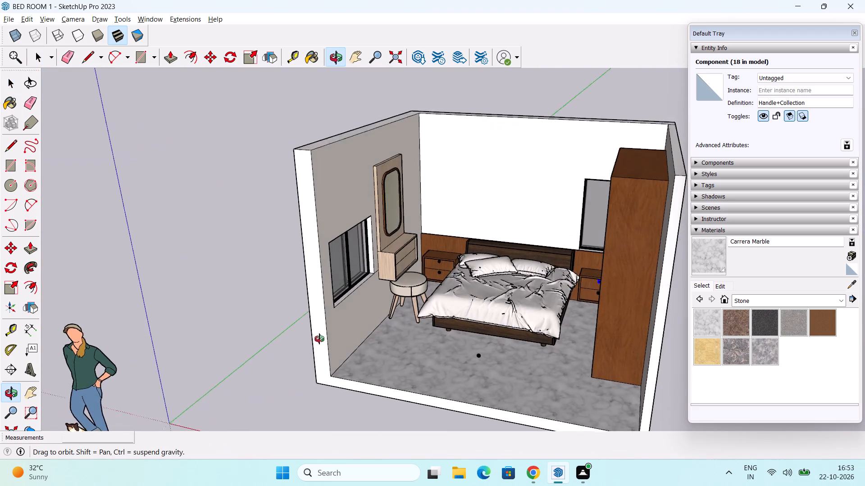
pyautogui.moveTo(319, 339); pyautogui.dragTo(321, 342, button='middle')
pyautogui.click(266, 354)
pyautogui.scroll(4, 499, 363)
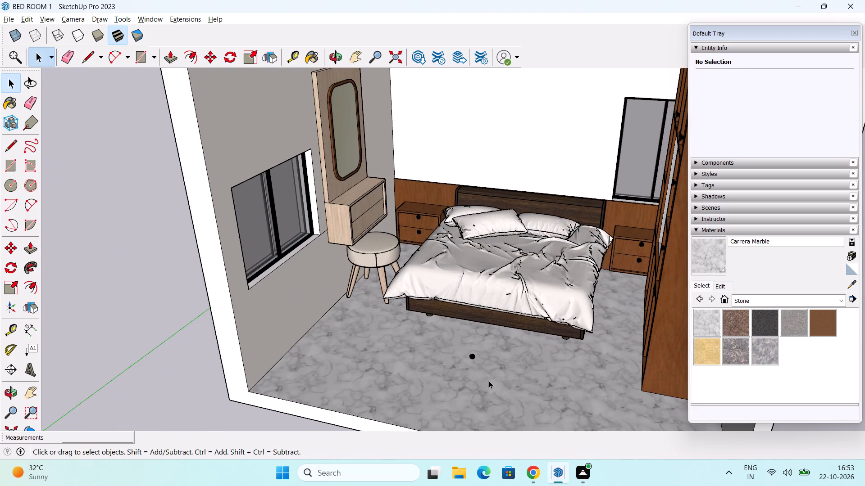
pyautogui.moveTo(489, 381); pyautogui.dragTo(510, 375, button='middle')
pyautogui.moveTo(454, 337); pyautogui.dragTo(501, 378)
pyautogui.scroll(3, 478, 357)
pyautogui.moveTo(501, 378); pyautogui.dragTo(457, 356, button='middle')
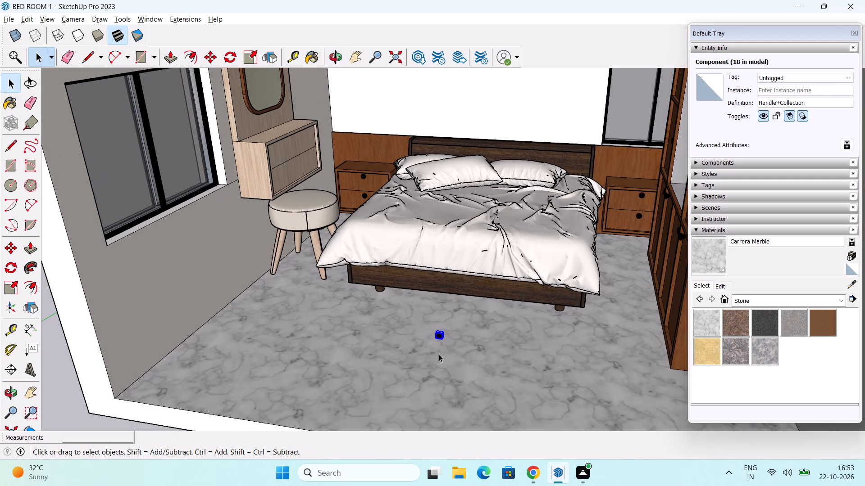
pyautogui.click(9, 271)
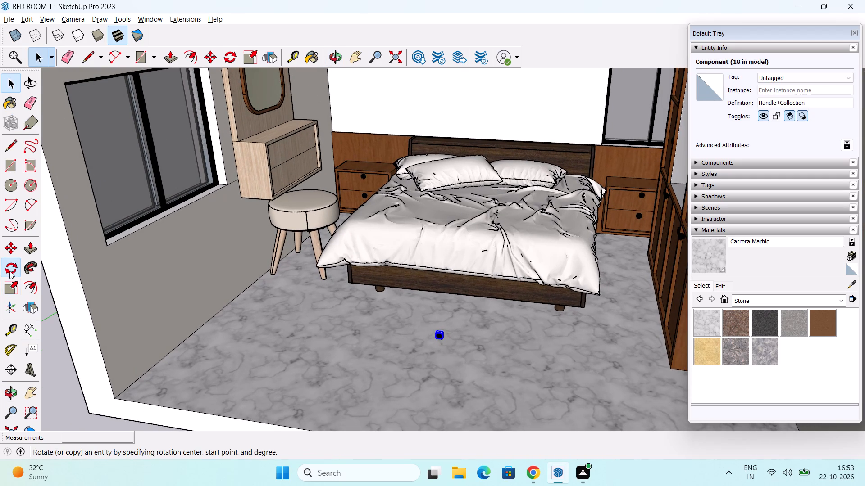
pyautogui.scroll(9, 471, 358)
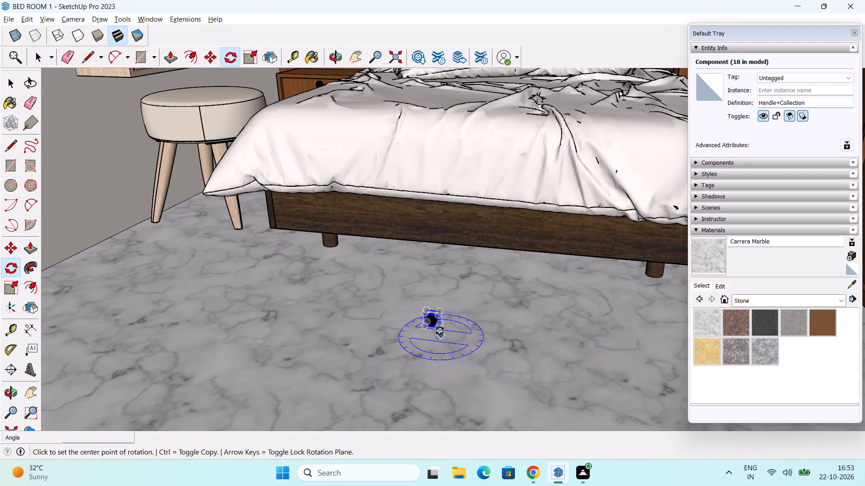
pyautogui.click(440, 330)
pyautogui.click(455, 301)
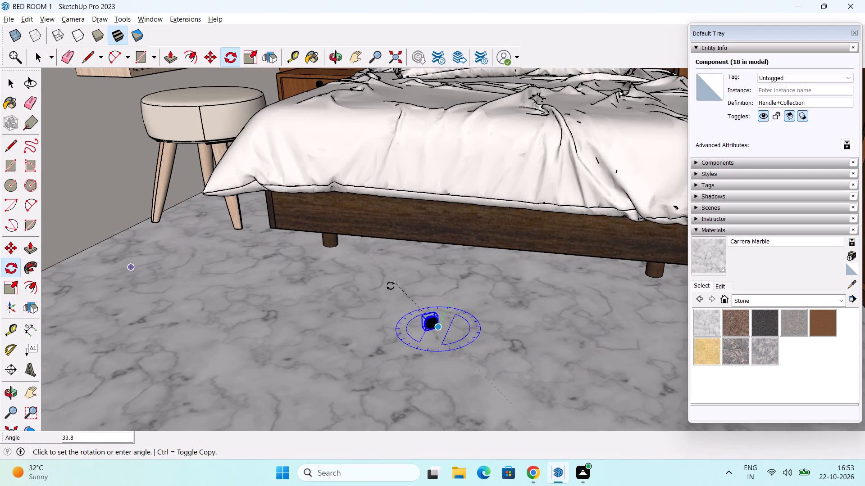
pyautogui.click(371, 321)
pyautogui.press('space')
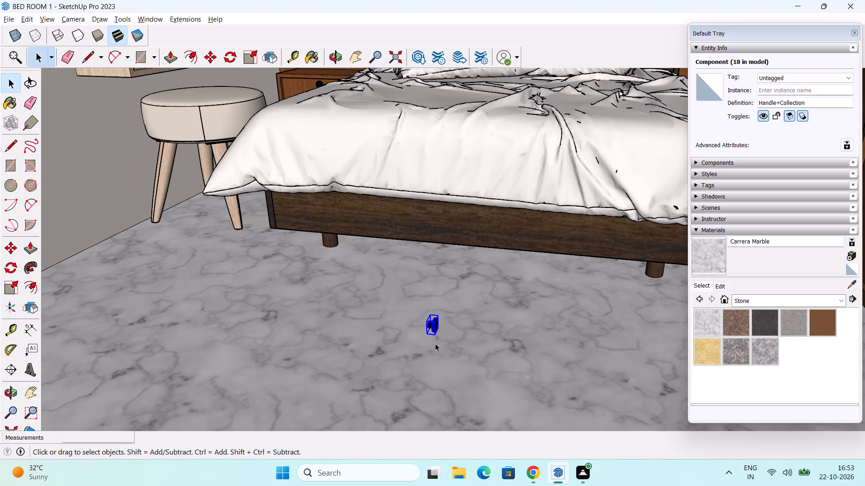
# Move the spare knob from the floor in front of the bed onto the dressing unit's upper drawer, about 7' 5/8" away.
pyautogui.press('m')
pyautogui.scroll(5, 419, 341)
pyautogui.click(435, 330)
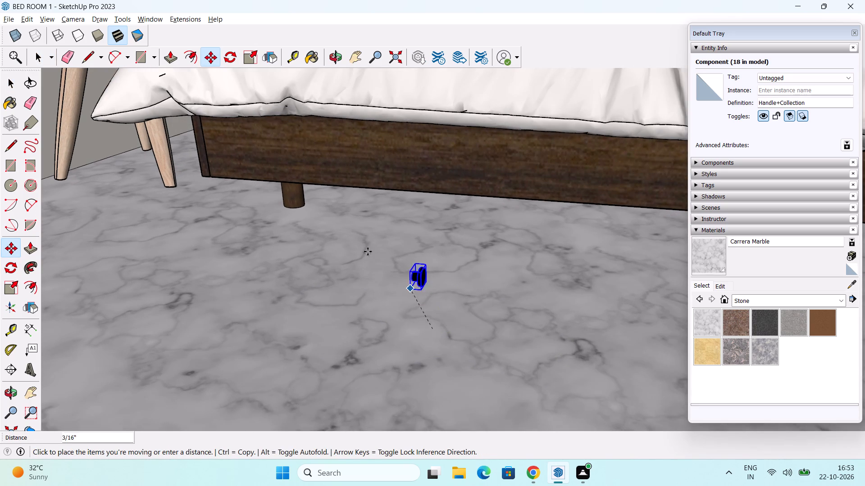
pyautogui.scroll(-8, 305, 191)
pyautogui.keyDown('shift'); pyautogui.moveTo(285, 126); pyautogui.dragTo(376, 329, button='middle'); pyautogui.keyUp('shift')
pyautogui.scroll(2, 262, 178)
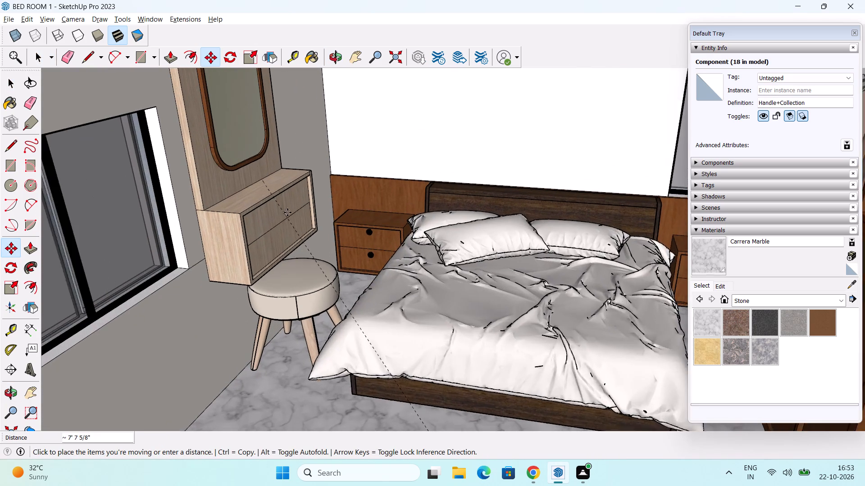
pyautogui.scroll(11, 296, 228)
pyautogui.moveTo(287, 229); pyautogui.dragTo(259, 186, button='middle')
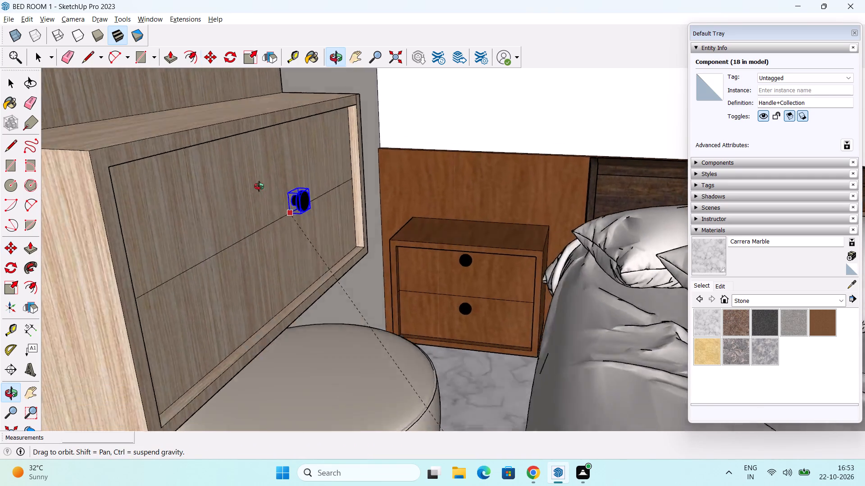
pyautogui.moveTo(259, 186); pyautogui.dragTo(253, 171, button='middle')
pyautogui.moveTo(254, 174); pyautogui.dragTo(302, 288, button='middle')
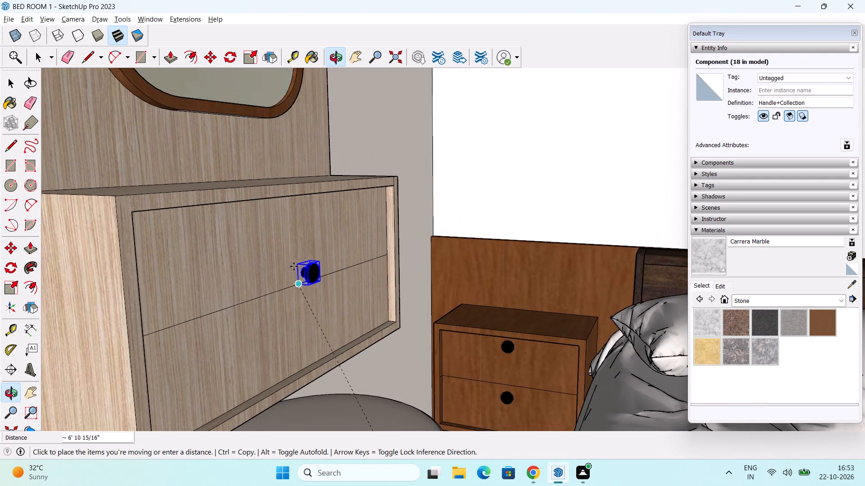
pyautogui.moveTo(276, 235); pyautogui.dragTo(84, 256, button='middle')
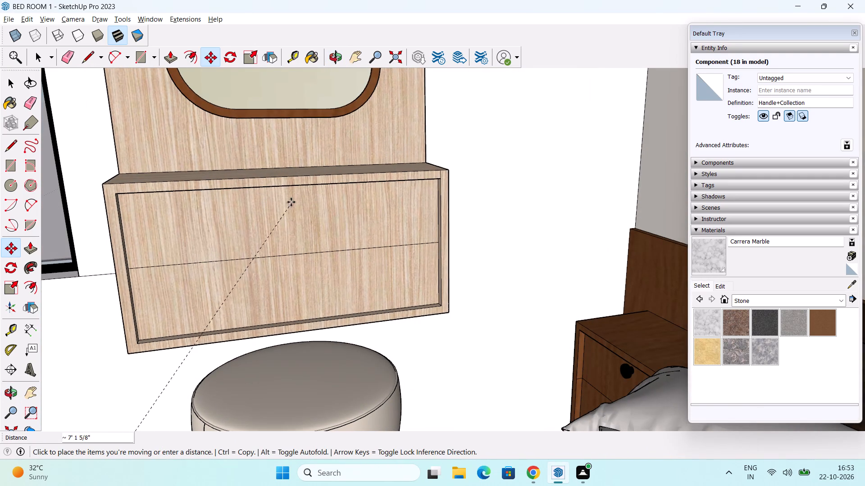
pyautogui.moveTo(286, 208); pyautogui.dragTo(423, 193, button='middle')
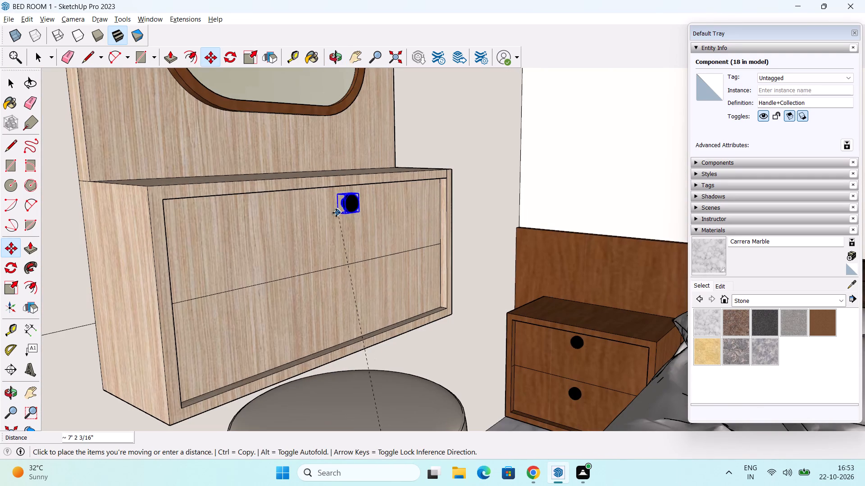
pyautogui.click(319, 211)
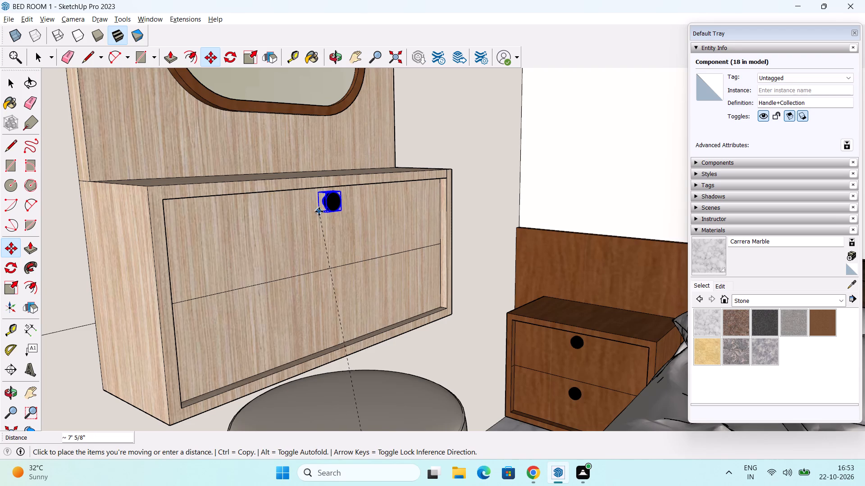
# Shift the knob about 1 3/4" sideways across the dressing unit's upper drawer, toward the bed's headboard side.
pyautogui.moveTo(343, 231); pyautogui.dragTo(241, 236, button='middle')
pyautogui.scroll(3, 308, 203)
pyautogui.moveTo(354, 255); pyautogui.dragTo(233, 214, button='middle')
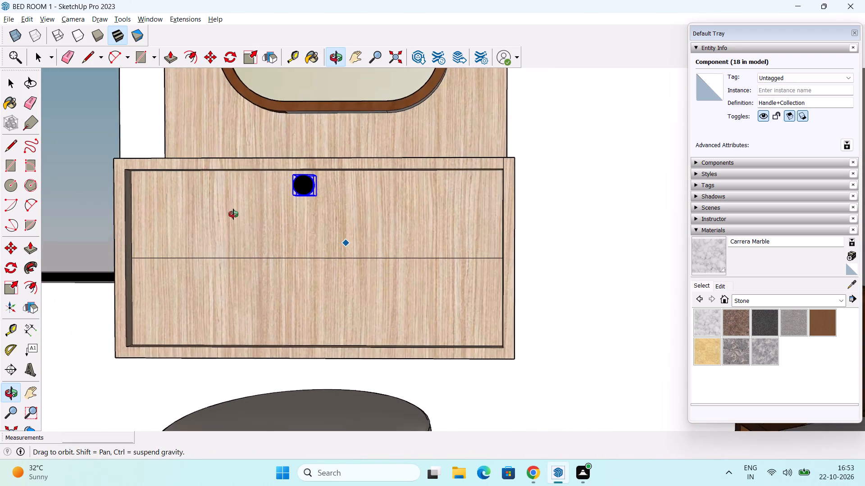
pyautogui.moveTo(233, 214); pyautogui.dragTo(246, 232, button='middle')
pyautogui.moveTo(332, 225); pyautogui.dragTo(261, 247, button='middle')
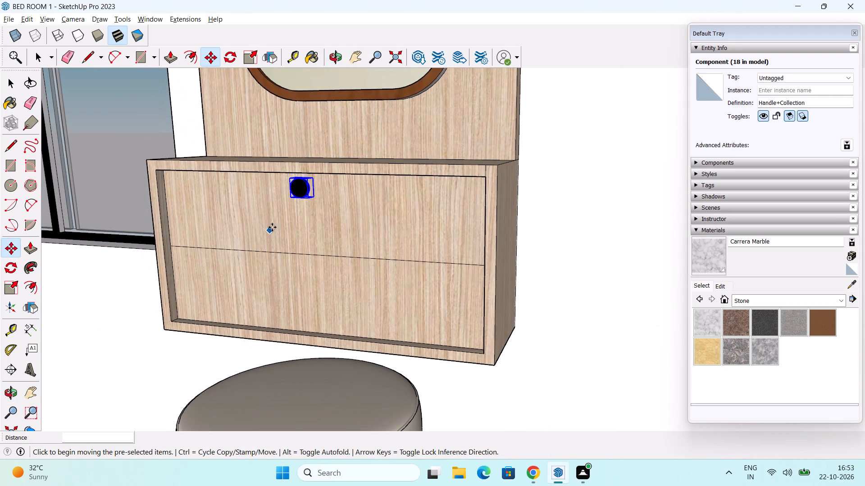
pyautogui.press('m')
pyautogui.scroll(5, 310, 198)
pyautogui.click(314, 193)
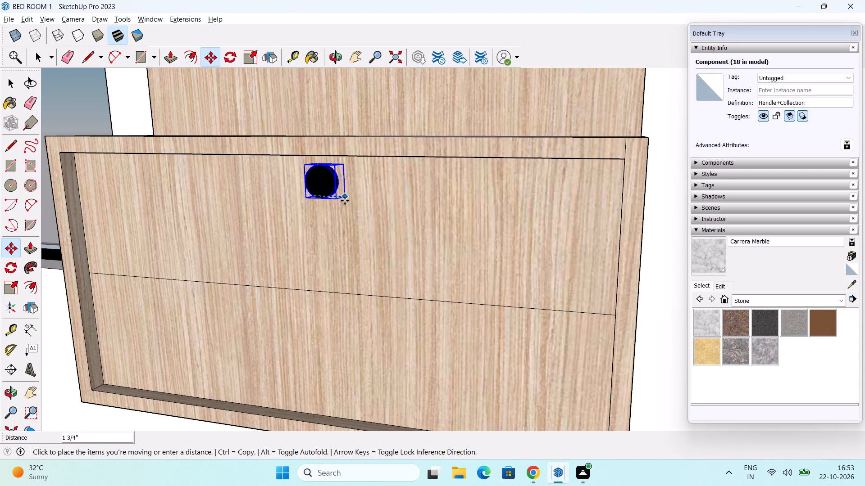
pyautogui.click(345, 201)
# Shift the knob about 1 5/8" back toward the window side to centre it on the upper drawer.
pyautogui.scroll(-4, 354, 217)
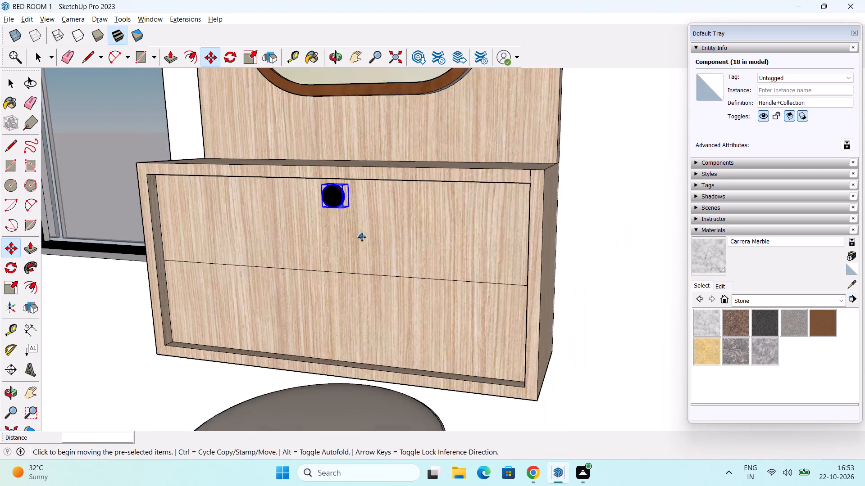
pyautogui.scroll(-3, 362, 237)
pyautogui.moveTo(380, 288); pyautogui.dragTo(465, 288, button='middle')
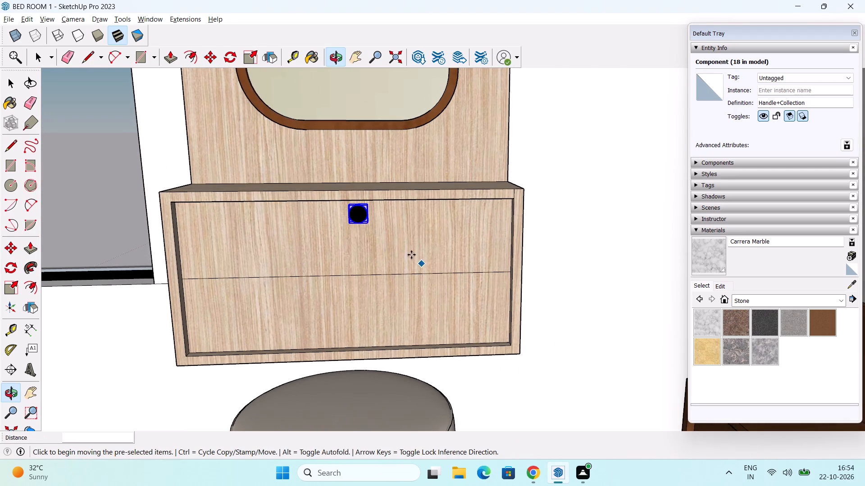
pyautogui.scroll(3, 382, 226)
pyautogui.click(337, 222)
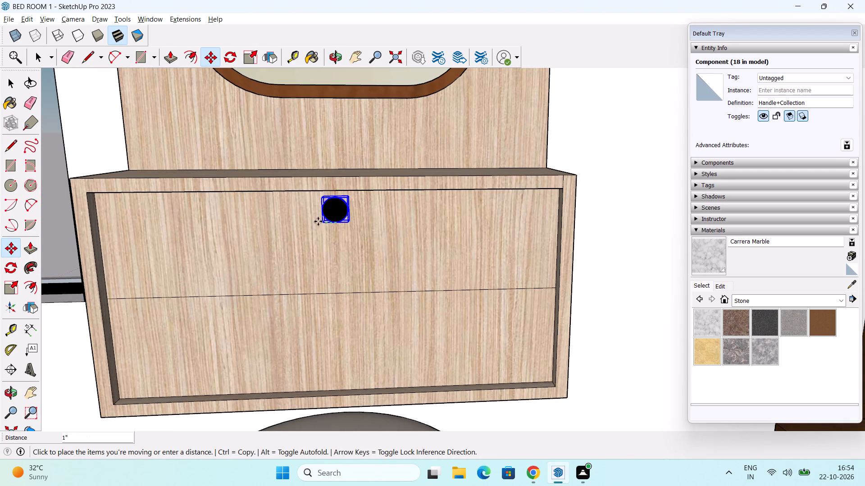
pyautogui.click(314, 220)
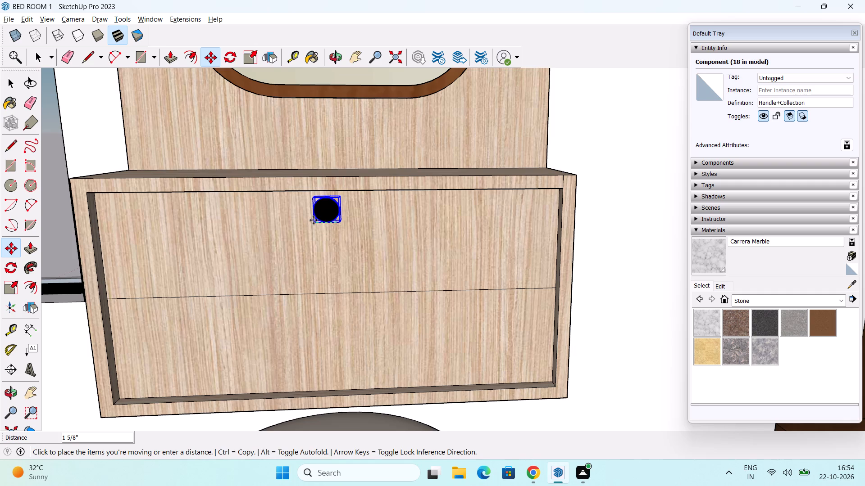
# Copy the upper drawer's knob about 7 15/16" straight down onto the dressing unit's lower drawer.
pyautogui.moveTo(402, 249); pyautogui.dragTo(300, 261, button='middle')
pyautogui.scroll(4, 382, 233)
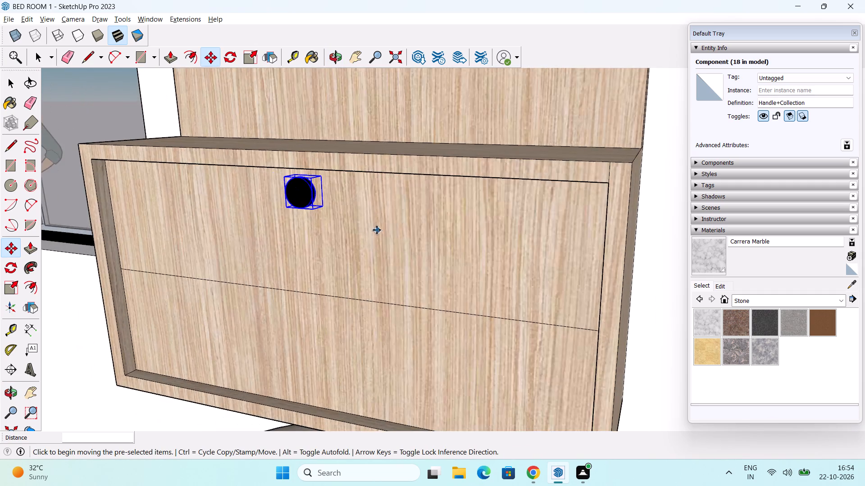
pyautogui.scroll(2, 377, 230)
pyautogui.press('m')
pyautogui.scroll(8, 365, 228)
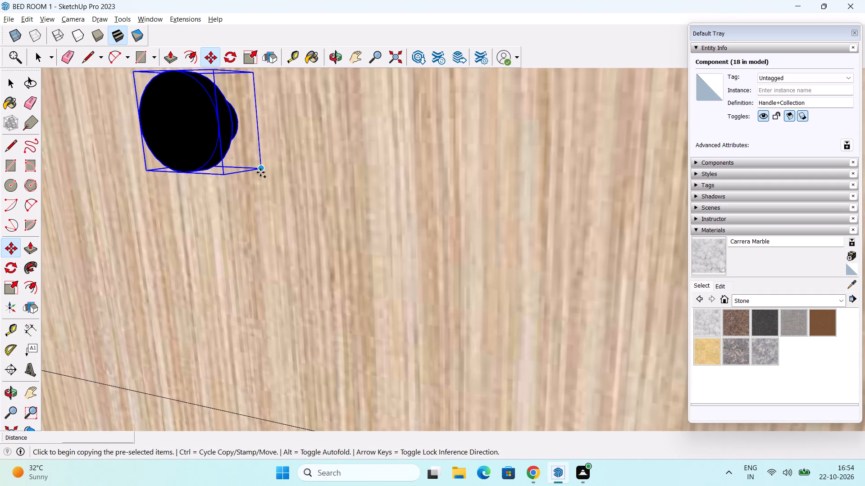
pyautogui.click(261, 170)
pyautogui.scroll(-6, 265, 280)
pyautogui.moveTo(296, 306); pyautogui.dragTo(337, 186, button='middle')
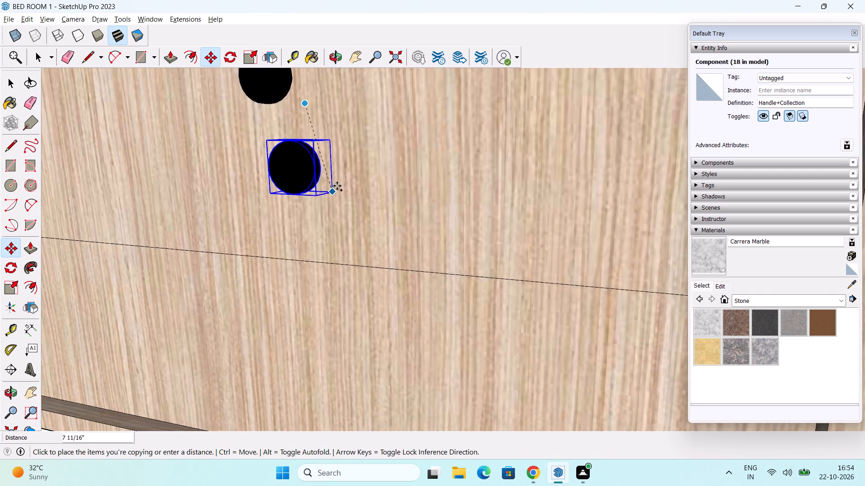
pyautogui.scroll(-4, 329, 196)
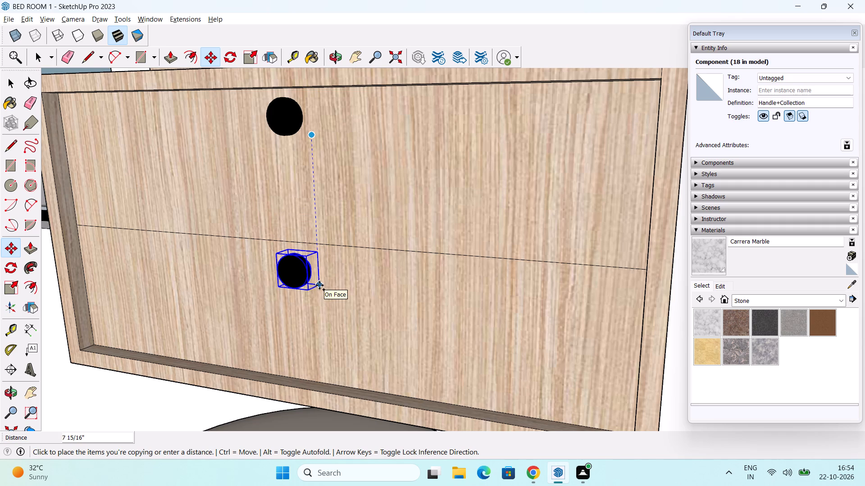
pyautogui.click(319, 283)
pyautogui.scroll(-4, 322, 282)
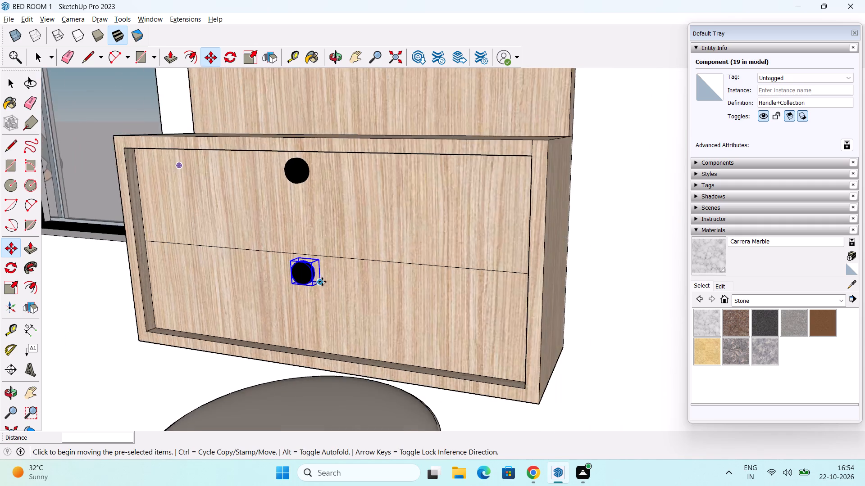
pyautogui.scroll(-13, 322, 282)
pyautogui.press('space')
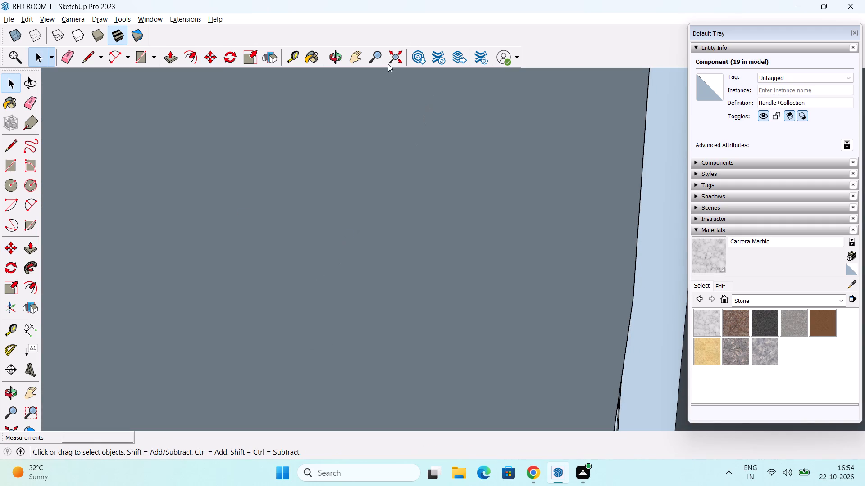
# Examine the whole bedroom from several angles, checking the dressing unit, nightstands, wardrobe and their knobs.
pyautogui.click(392, 61)
pyautogui.moveTo(326, 270); pyautogui.dragTo(581, 274, button='middle')
pyautogui.moveTo(417, 269); pyautogui.dragTo(468, 277, button='middle')
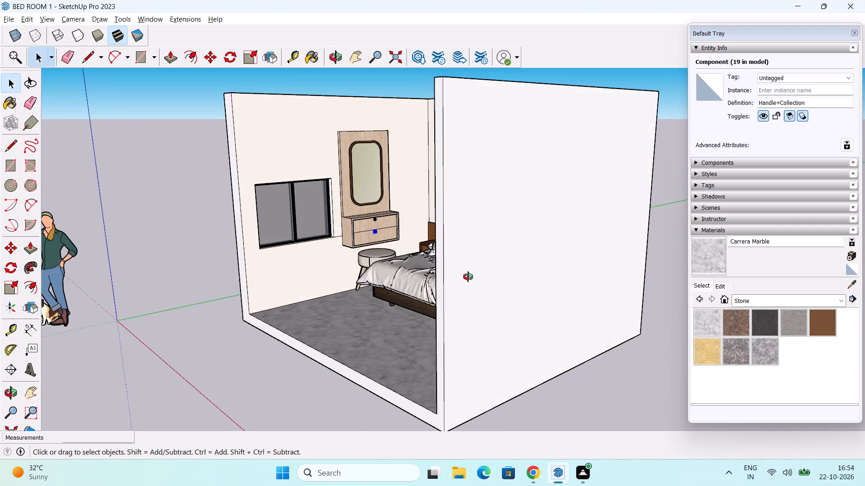
pyautogui.moveTo(468, 277); pyautogui.dragTo(553, 291, button='middle')
pyautogui.click(179, 360)
pyautogui.scroll(4, 293, 287)
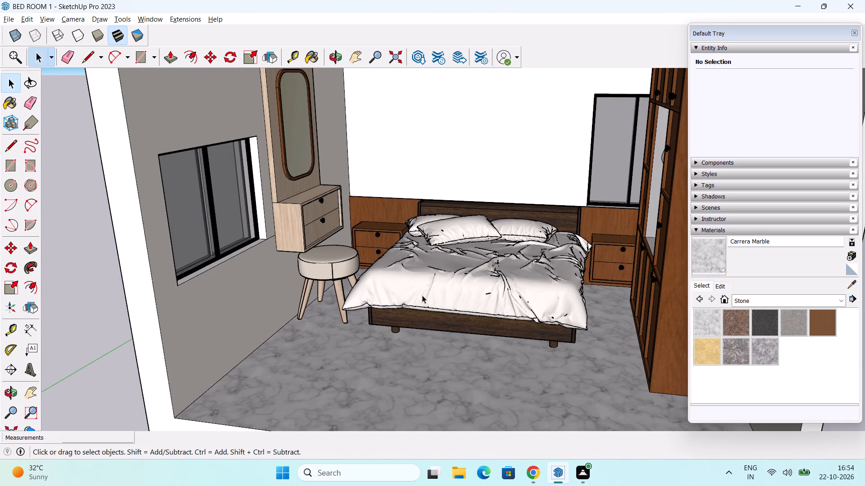
pyautogui.moveTo(466, 299); pyautogui.dragTo(347, 317, button='middle')
pyautogui.scroll(-3, 373, 310)
pyautogui.moveTo(402, 293); pyautogui.dragTo(500, 343, button='middle')
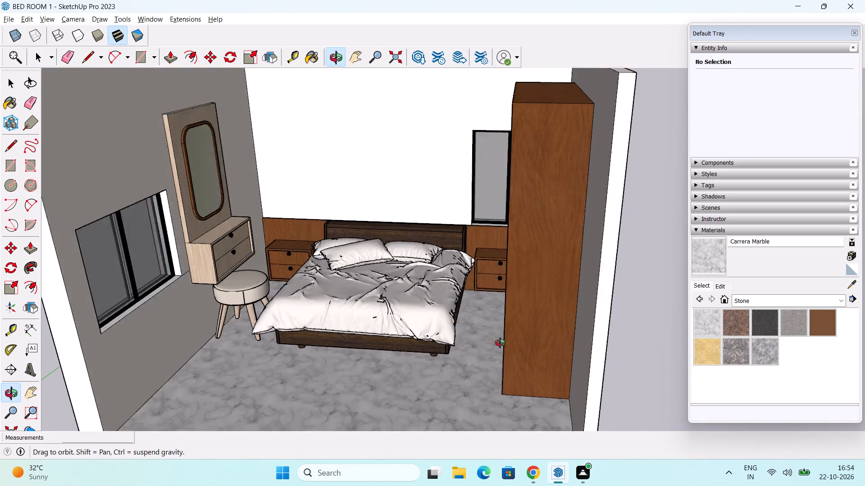
pyautogui.moveTo(500, 343); pyautogui.dragTo(300, 245, button='middle')
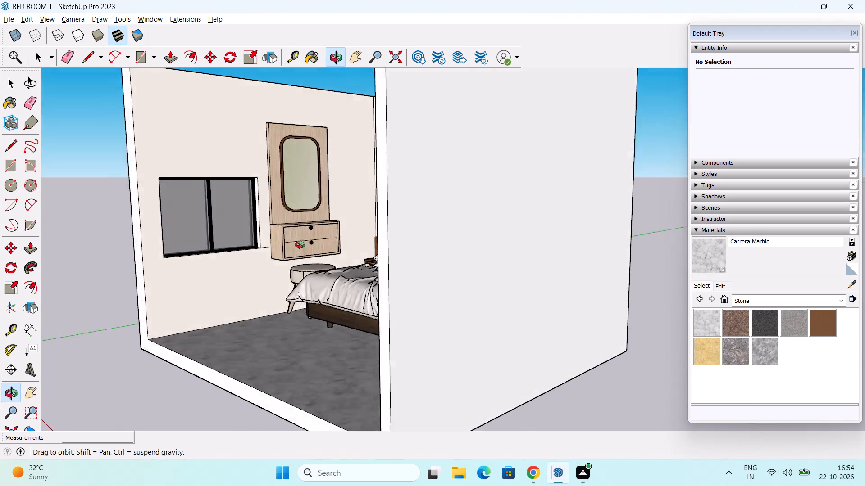
pyautogui.moveTo(300, 245); pyautogui.dragTo(533, 409, button='middle')
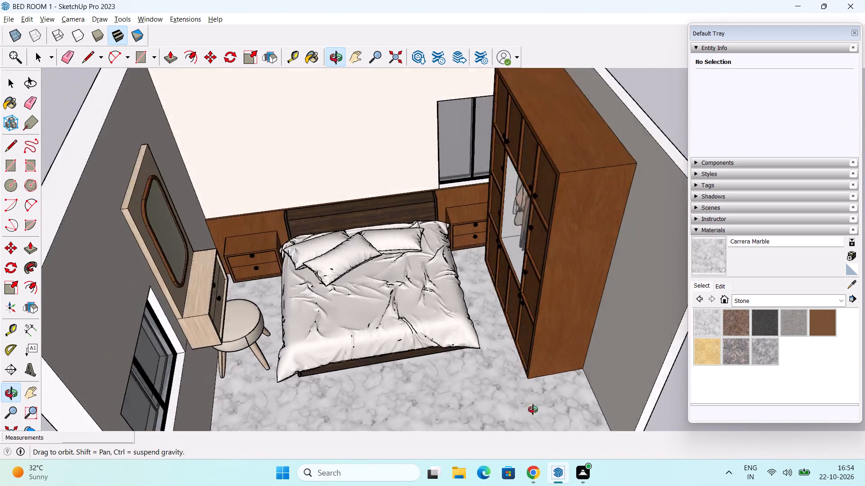
pyautogui.moveTo(533, 409); pyautogui.dragTo(488, 352, button='middle')
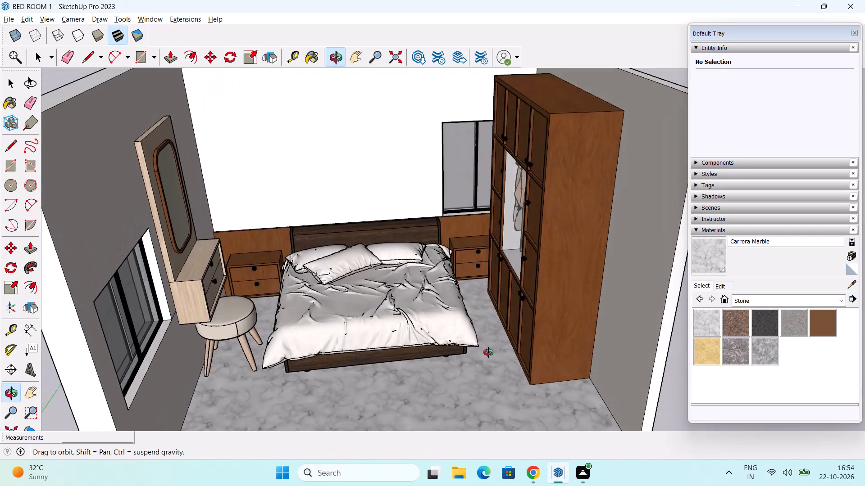
pyautogui.moveTo(488, 352); pyautogui.dragTo(485, 352, button='middle')
pyautogui.scroll(-3, 474, 335)
pyautogui.moveTo(477, 331); pyautogui.dragTo(451, 328, button='middle')
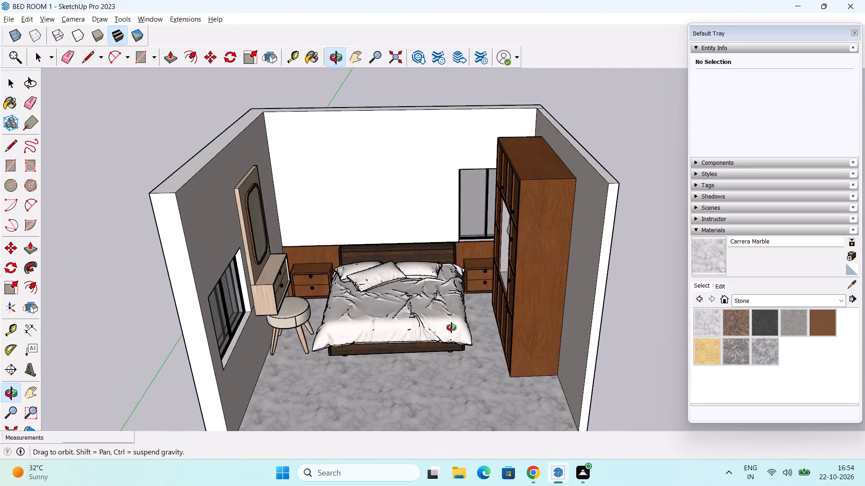
pyautogui.moveTo(451, 328); pyautogui.dragTo(451, 324, button='middle')
pyautogui.scroll(2, 435, 291)
pyautogui.moveTo(476, 292); pyautogui.dragTo(403, 281, button='middle')
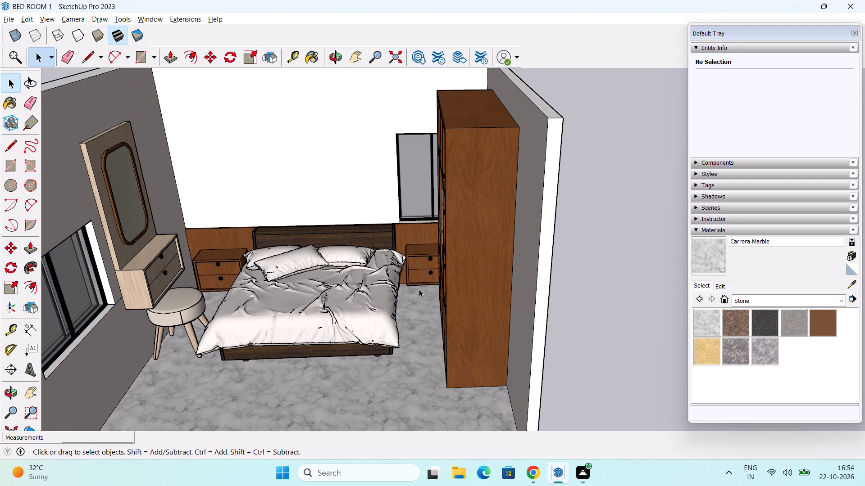
pyautogui.moveTo(382, 328); pyautogui.dragTo(446, 255, button='middle')
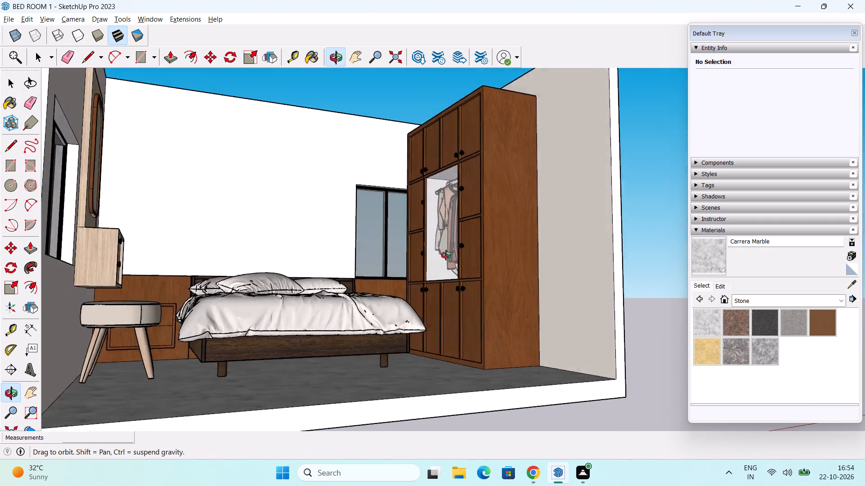
pyautogui.moveTo(446, 255); pyautogui.dragTo(371, 404, button='middle')
pyautogui.scroll(-1, 367, 260)
pyautogui.moveTo(374, 254); pyautogui.dragTo(472, 251, button='middle')
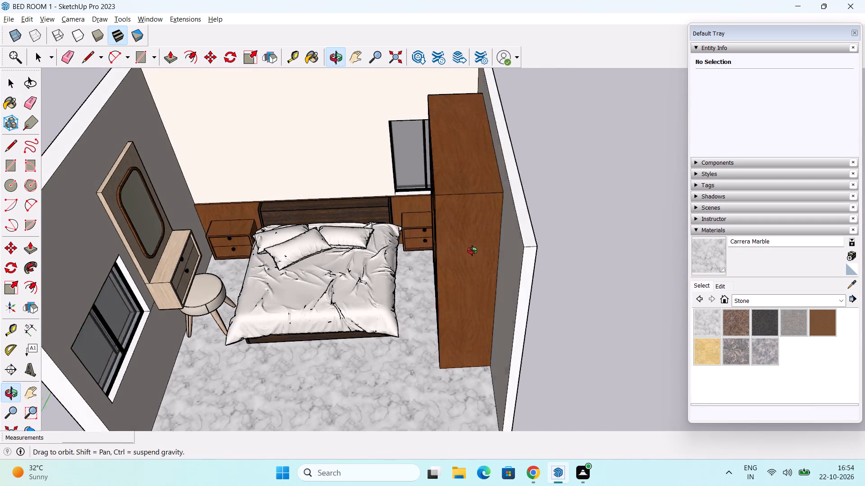
pyautogui.moveTo(472, 251); pyautogui.dragTo(332, 328, button='middle')
pyautogui.keyDown('shift'); pyautogui.moveTo(329, 328); pyautogui.dragTo(472, 352, button='middle'); pyautogui.keyUp('shift')
pyautogui.moveTo(468, 351); pyautogui.dragTo(458, 304, button='middle')
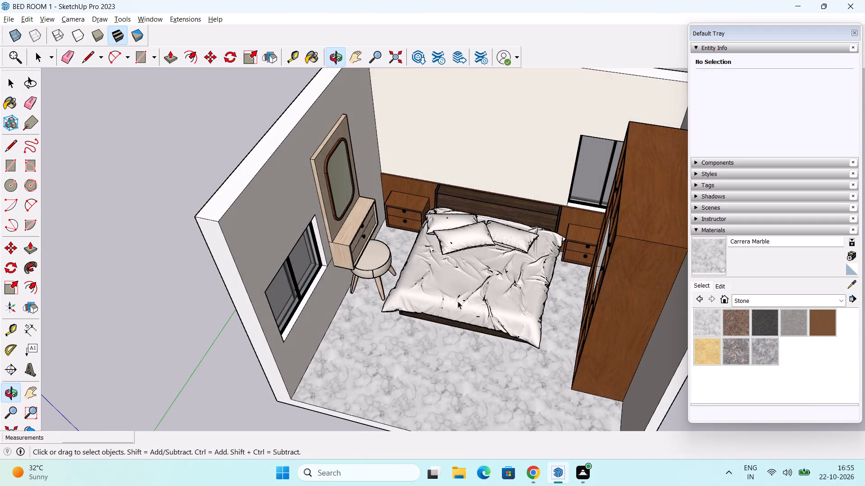
pyautogui.scroll(-3, 457, 273)
pyautogui.keyDown('shift'); pyautogui.moveTo(461, 274); pyautogui.dragTo(432, 318, button='middle'); pyautogui.keyUp('shift')
pyautogui.moveTo(448, 328); pyautogui.dragTo(512, 301, button='middle')
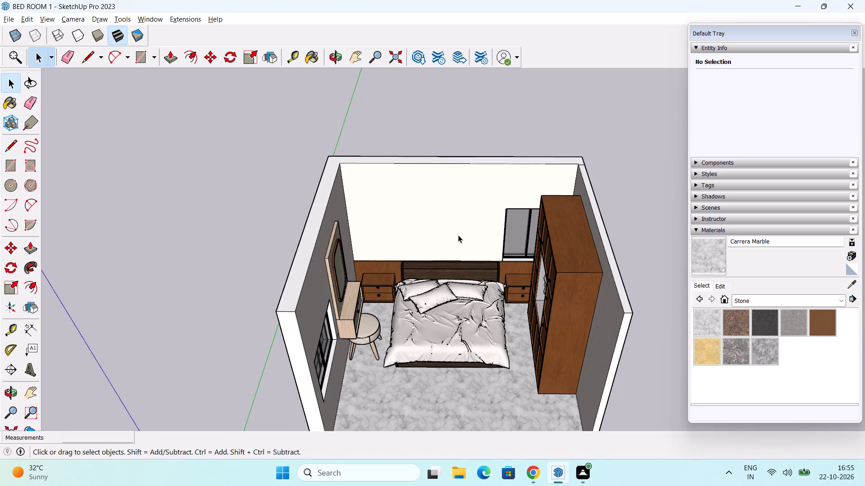
# Select all the connected room geometry, including walls, floor and built-in furniture, and make it a group.
pyautogui.tripleClick(461, 234)
pyautogui.rightClick(434, 223)
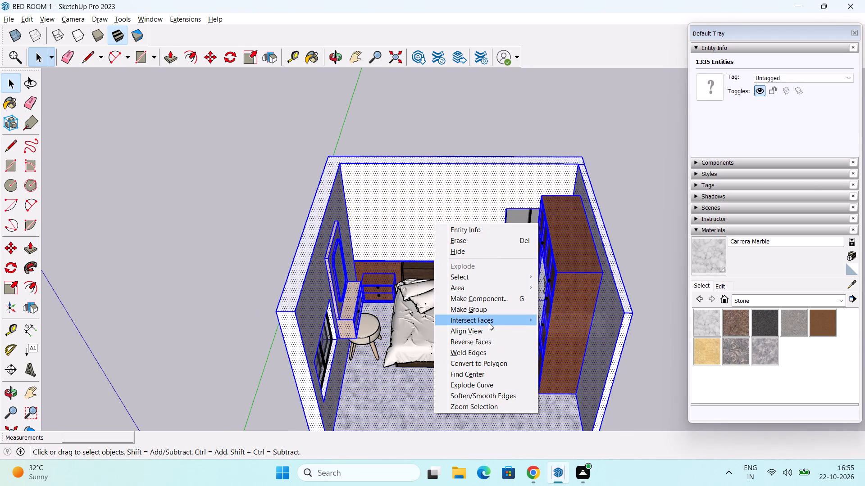
pyautogui.click(498, 310)
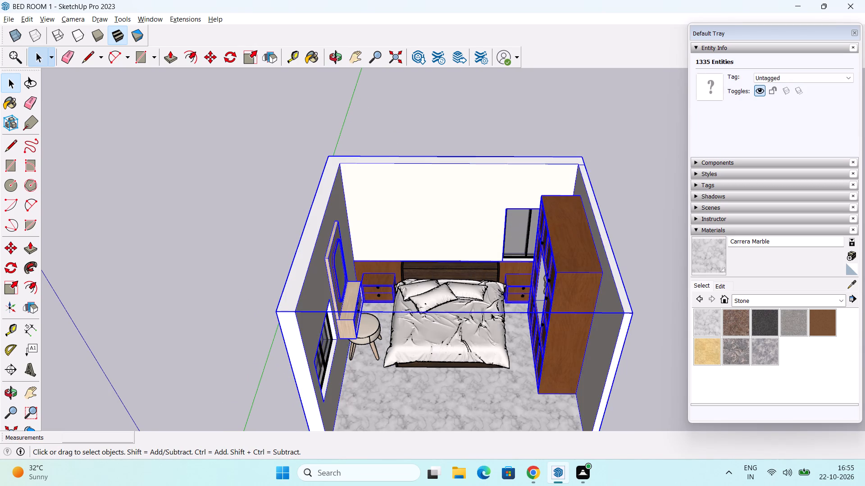
pyautogui.click(182, 178)
# Draw a 14' 1" by 12' rectangle across the tops of the walls, between opposite outer corners of the room.
pyautogui.moveTo(215, 193); pyautogui.dragTo(195, 240, button='middle')
pyautogui.moveTo(10, 170); pyautogui.dragTo(17, 171)
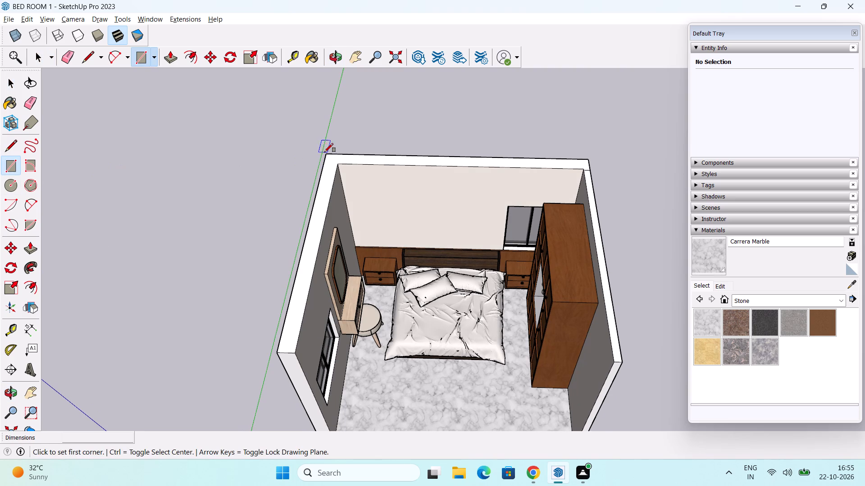
pyautogui.click(328, 152)
pyautogui.moveTo(625, 376); pyautogui.dragTo(583, 325, button='middle')
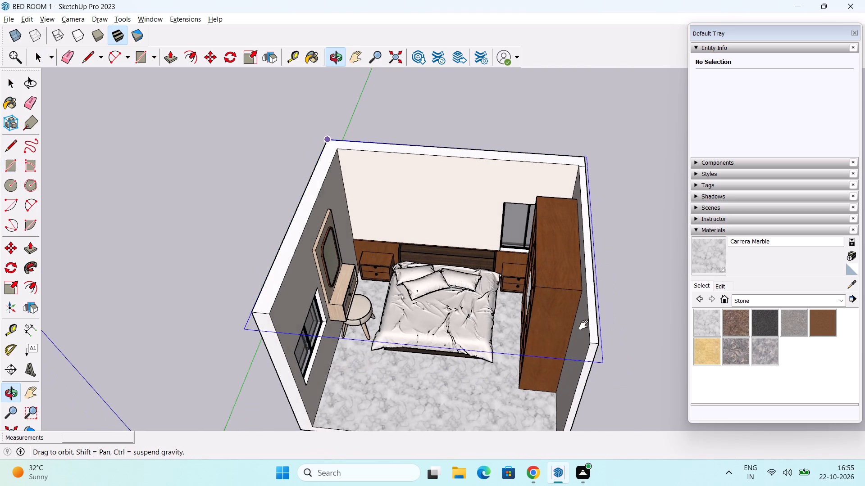
pyautogui.moveTo(583, 325); pyautogui.dragTo(574, 312, button='middle')
pyautogui.moveTo(585, 316); pyautogui.dragTo(590, 369, button='middle')
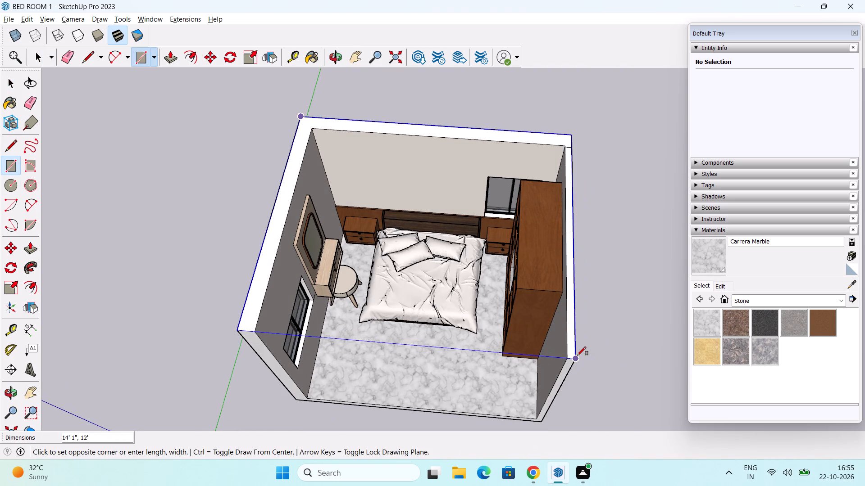
pyautogui.click(577, 355)
pyautogui.press('space')
# Extrude the rectangle covering the room upward by 6" to form the ceiling slab.
pyautogui.press('p')
pyautogui.click(516, 287)
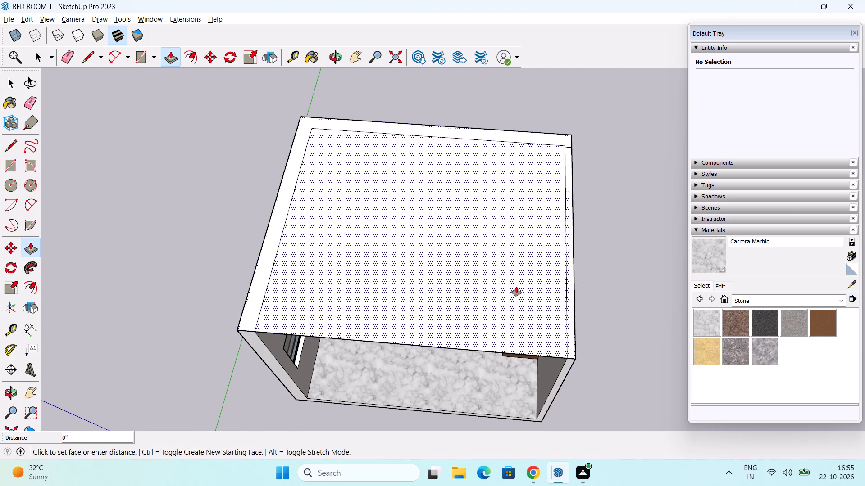
pyautogui.write('6"')
pyautogui.press('Return')
pyautogui.moveTo(500, 322); pyautogui.dragTo(552, 63, button='middle')
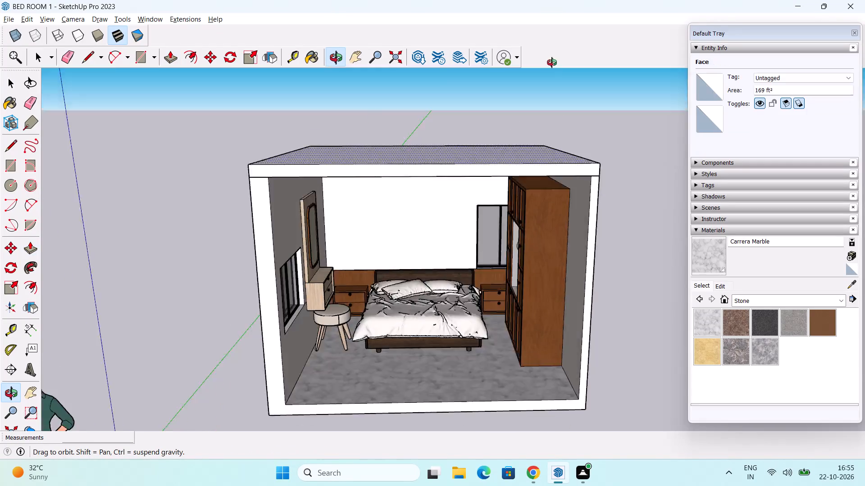
pyautogui.moveTo(552, 63); pyautogui.dragTo(552, 62, button='middle')
pyautogui.press('space')
# Examine the ceiling's underside and how it meets the walls and wardrobe, from several angles through the room's open side.
pyautogui.moveTo(497, 145); pyautogui.dragTo(497, 224, button='middle')
pyautogui.moveTo(490, 238); pyautogui.dragTo(456, 117, button='middle')
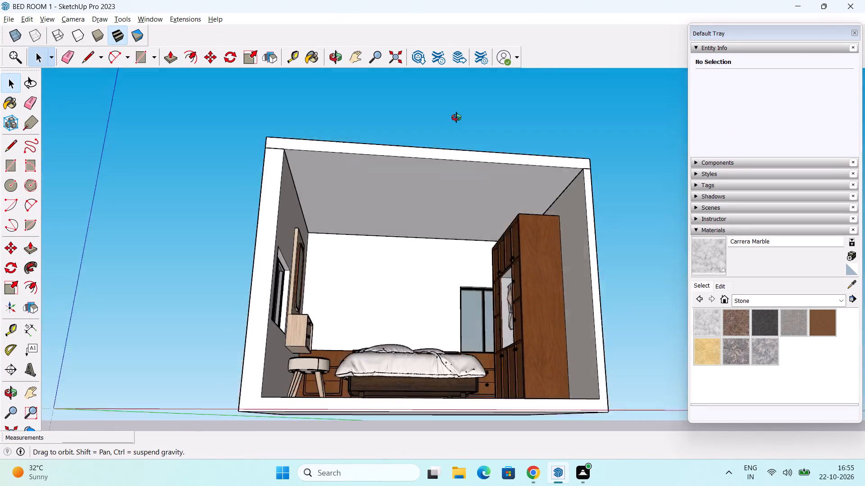
pyautogui.moveTo(456, 117); pyautogui.dragTo(439, 80, button='middle')
pyautogui.keyDown('shift'); pyautogui.moveTo(432, 128); pyautogui.dragTo(491, 209, button='middle'); pyautogui.keyUp('shift')
pyautogui.moveTo(516, 245); pyautogui.dragTo(545, 311, button='middle')
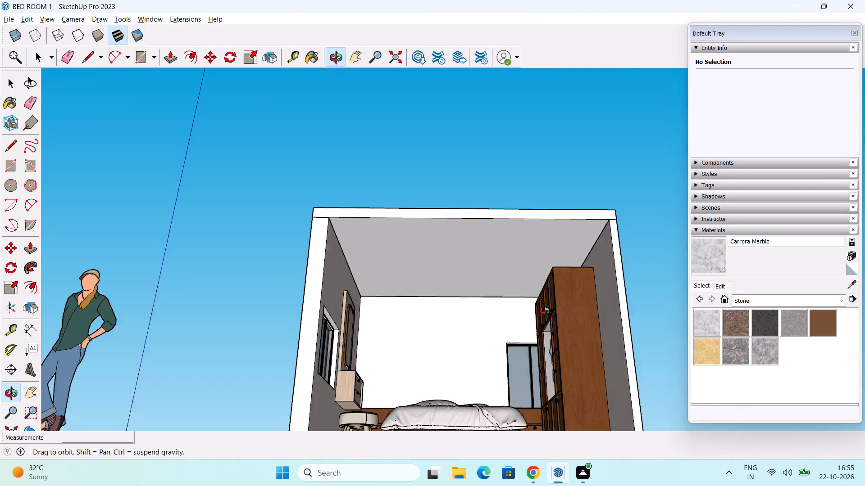
pyautogui.moveTo(545, 311); pyautogui.dragTo(511, 289, button='middle')
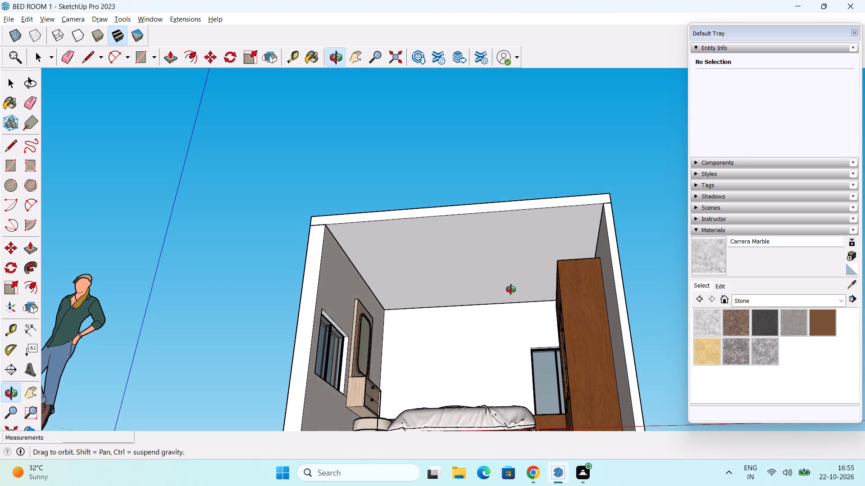
pyautogui.moveTo(511, 289); pyautogui.dragTo(528, 289, button='middle')
pyautogui.scroll(-1, 503, 270)
pyautogui.scroll(1, 484, 262)
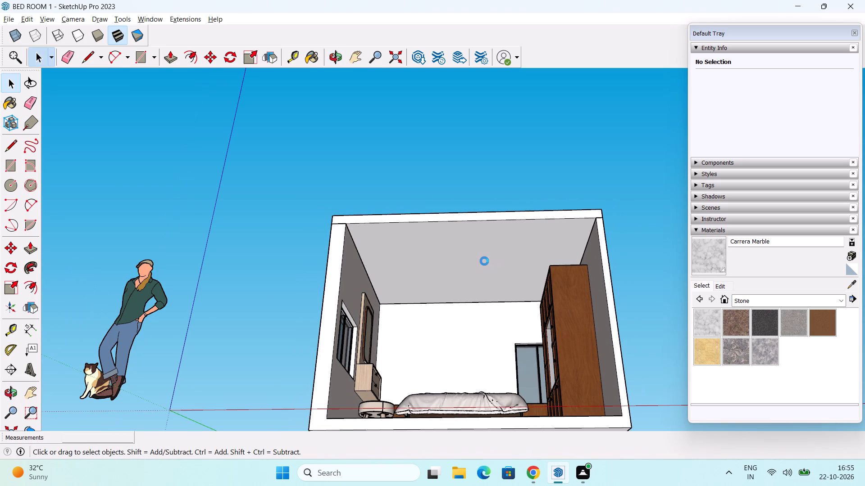
pyautogui.moveTo(489, 283); pyautogui.dragTo(512, 329, button='middle')
pyautogui.moveTo(452, 256); pyautogui.dragTo(473, 300, button='middle')
pyautogui.scroll(6, 469, 287)
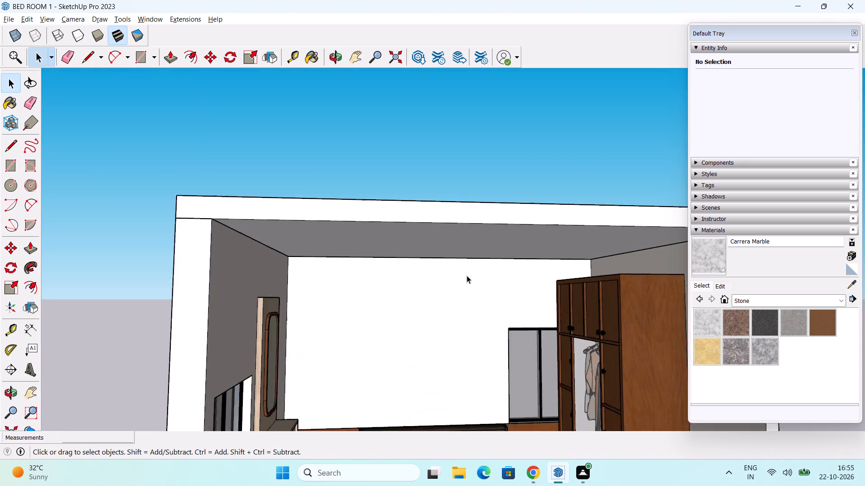
pyautogui.moveTo(480, 282); pyautogui.dragTo(461, 252, button='middle')
pyautogui.scroll(-3, 466, 252)
pyautogui.moveTo(488, 272); pyautogui.dragTo(451, 240, button='middle')
pyautogui.moveTo(459, 244); pyautogui.dragTo(459, 222, button='middle')
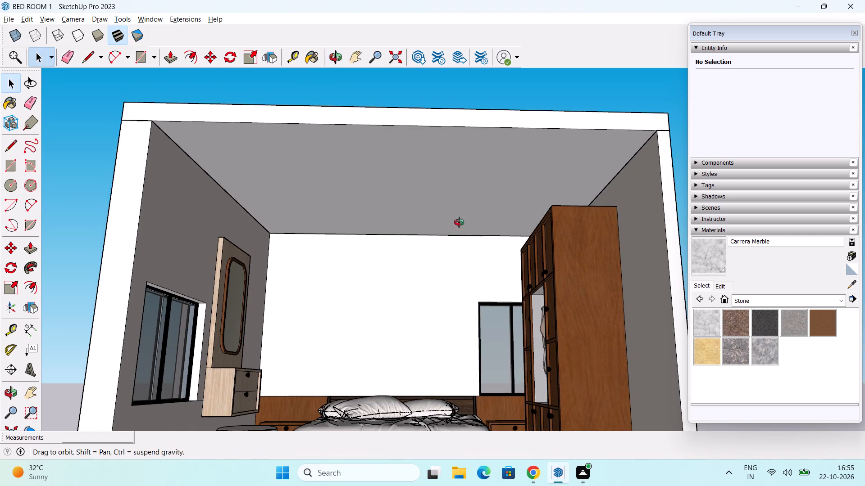
pyautogui.moveTo(459, 222); pyautogui.dragTo(480, 229, button='middle')
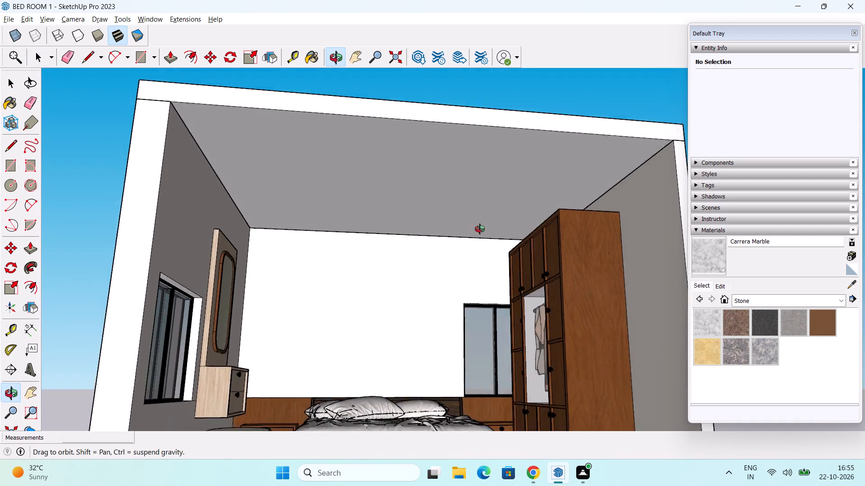
pyautogui.moveTo(480, 229); pyautogui.dragTo(461, 223, button='middle')
pyautogui.scroll(-1, 477, 228)
pyautogui.keyDown('shift'); pyautogui.moveTo(474, 231); pyautogui.dragTo(484, 246, button='middle'); pyautogui.keyUp('shift')
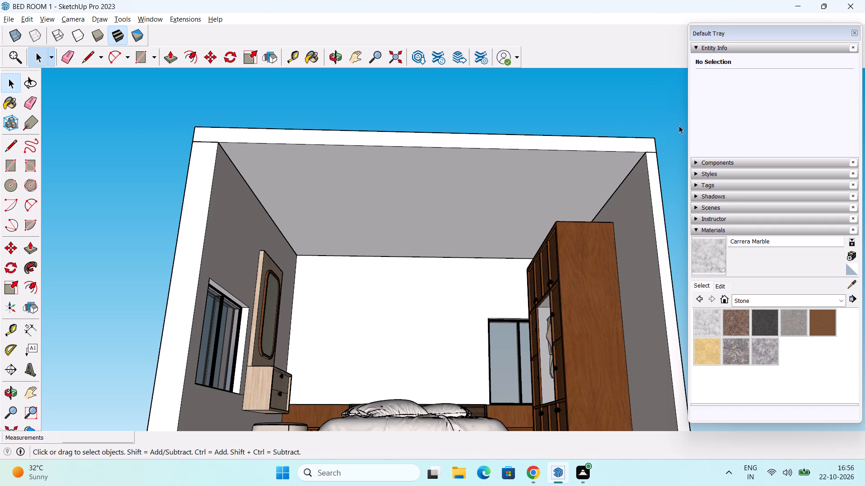
pyautogui.moveTo(511, 193); pyautogui.dragTo(457, 63, button='middle')
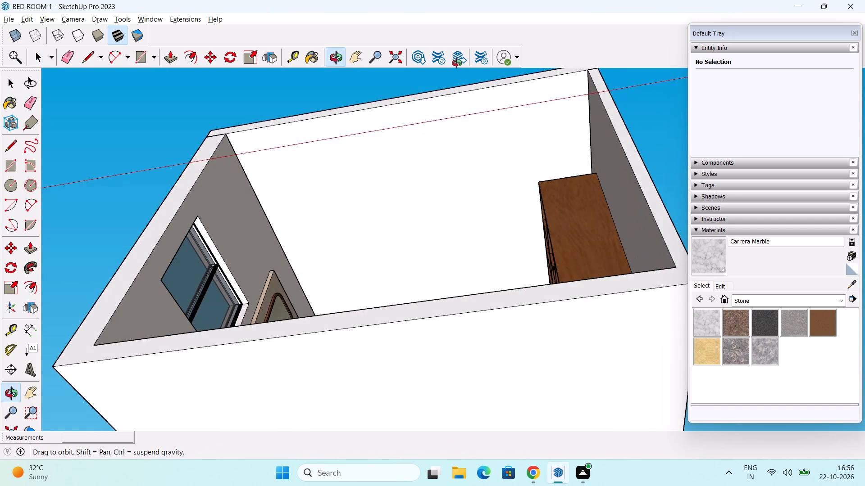
pyautogui.moveTo(457, 63); pyautogui.dragTo(482, 139, button='middle')
pyautogui.moveTo(414, 144); pyautogui.dragTo(419, 184, button='middle')
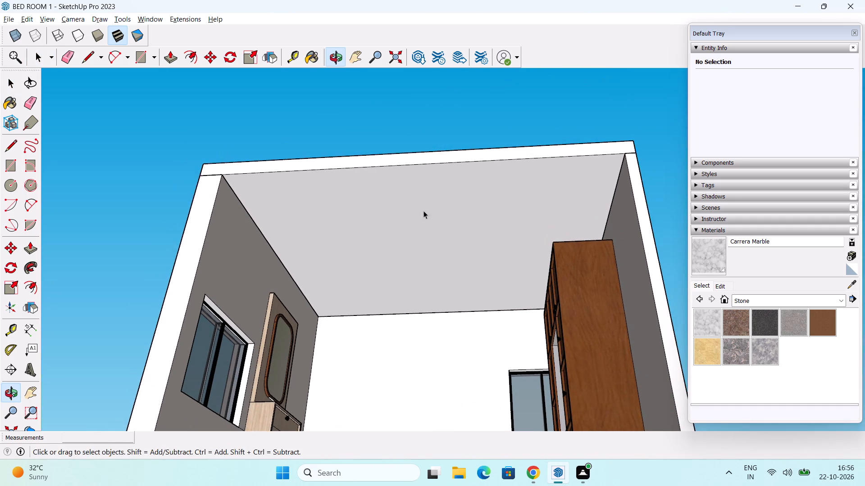
pyautogui.moveTo(423, 209); pyautogui.dragTo(435, 166, button='middle')
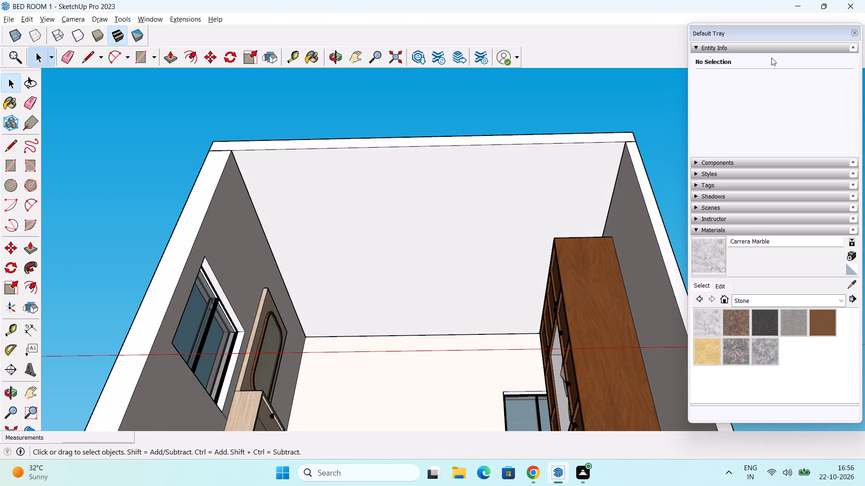
# Collapse the Entity Info section.
pyautogui.click(774, 48)
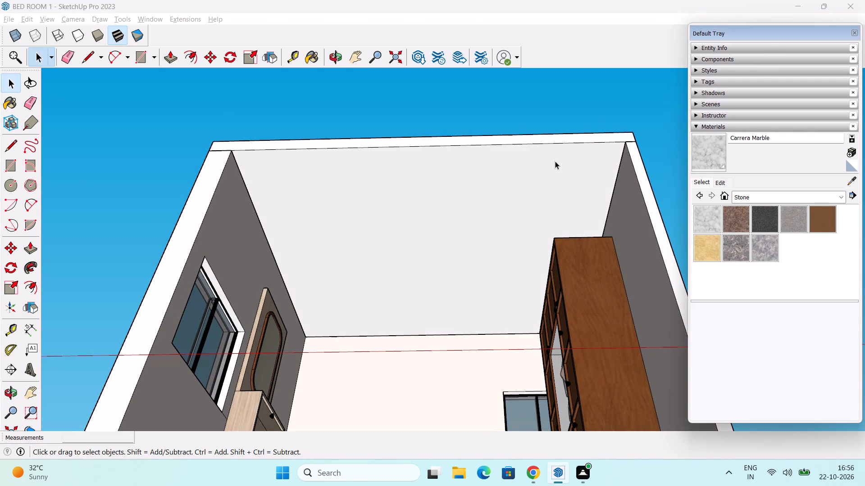
# Offset the outline of the ceiling's underside inward by about 1' 10 3/16".
pyautogui.moveTo(516, 189); pyautogui.dragTo(526, 197, button='middle')
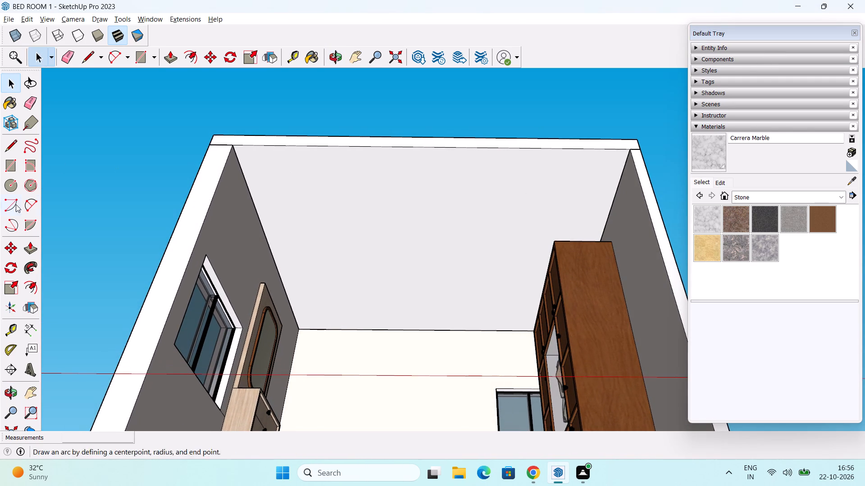
pyautogui.click(35, 282)
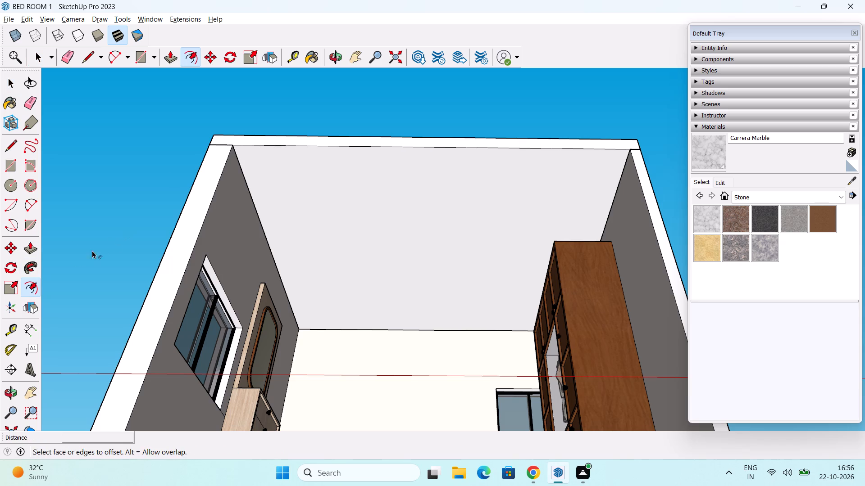
pyautogui.click(32, 288)
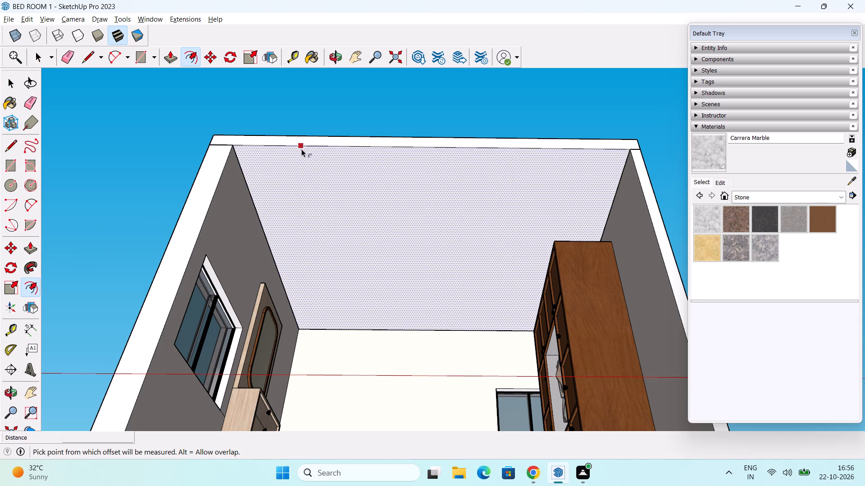
pyautogui.click(301, 149)
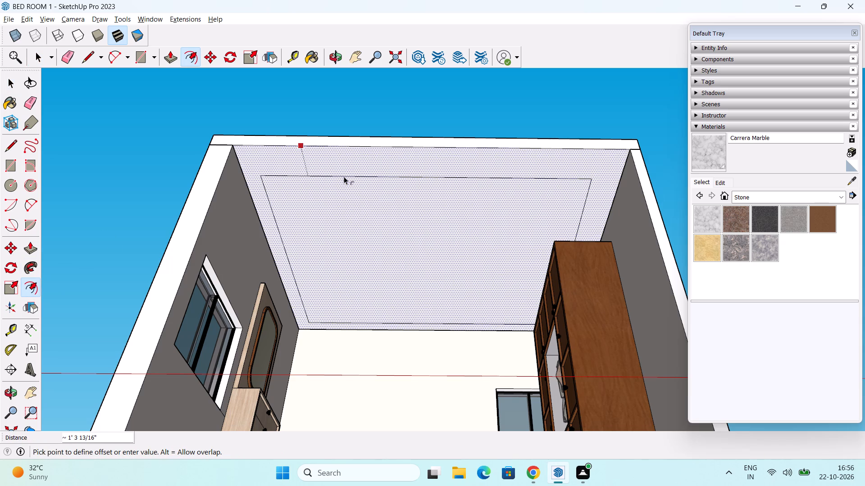
pyautogui.moveTo(344, 176); pyautogui.dragTo(353, 95, button='middle')
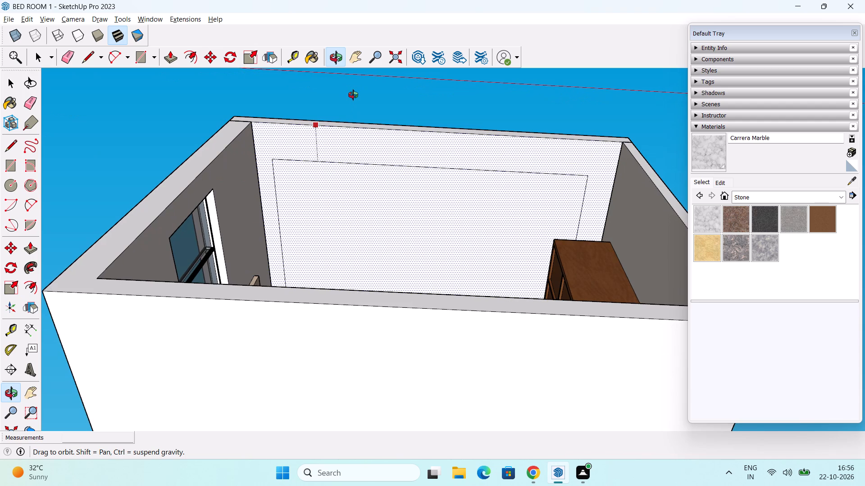
pyautogui.moveTo(353, 95); pyautogui.dragTo(351, 178, button='middle')
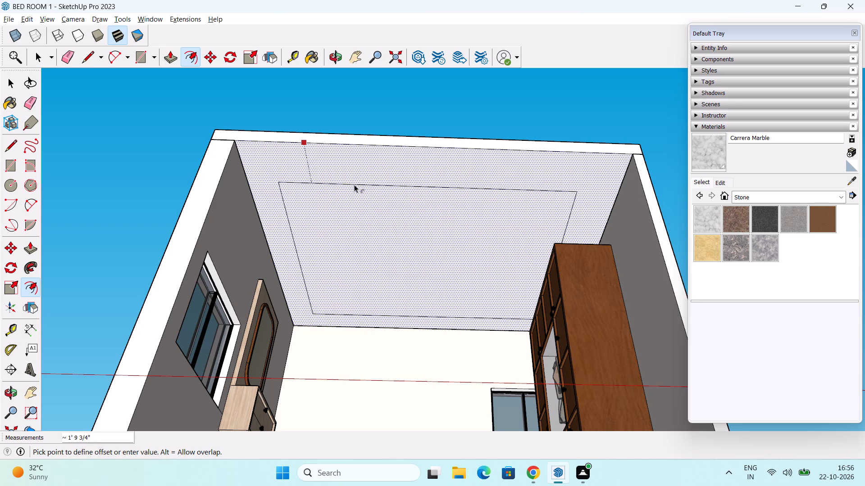
pyautogui.click(358, 185)
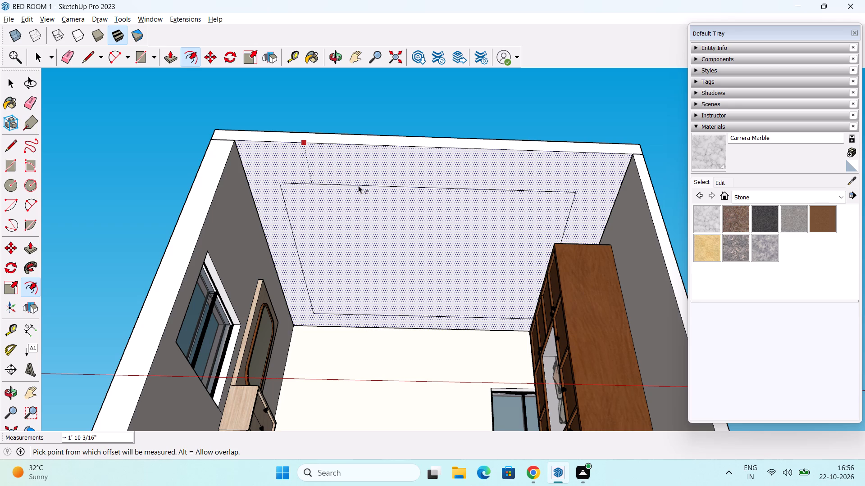
# Offset the ceiling's inner rectangle inward by 6" three times in succession, making evenly spaced nested borders.
pyautogui.scroll(4, 355, 187)
pyautogui.moveTo(353, 191); pyautogui.dragTo(341, 165, button='middle')
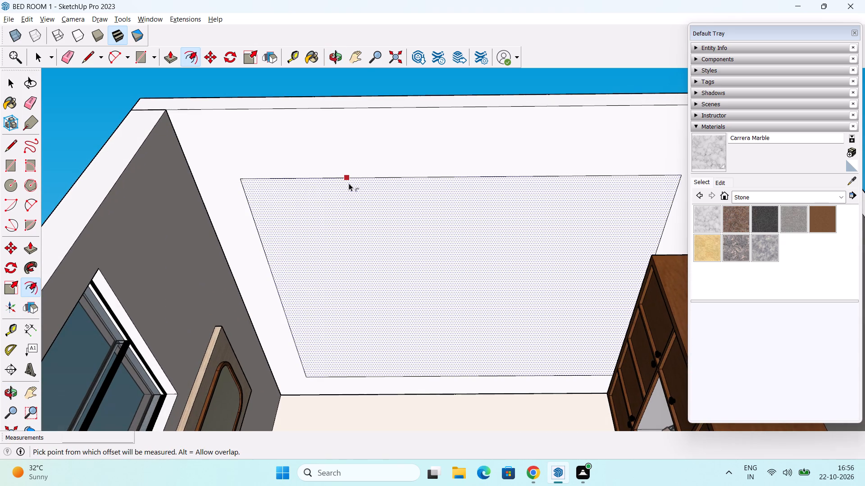
pyautogui.click(349, 184)
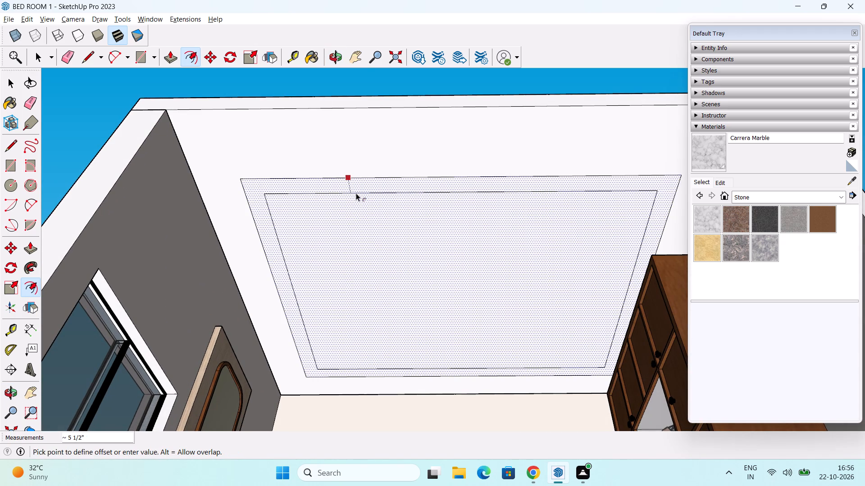
pyautogui.write('6"')
pyautogui.press('Return')
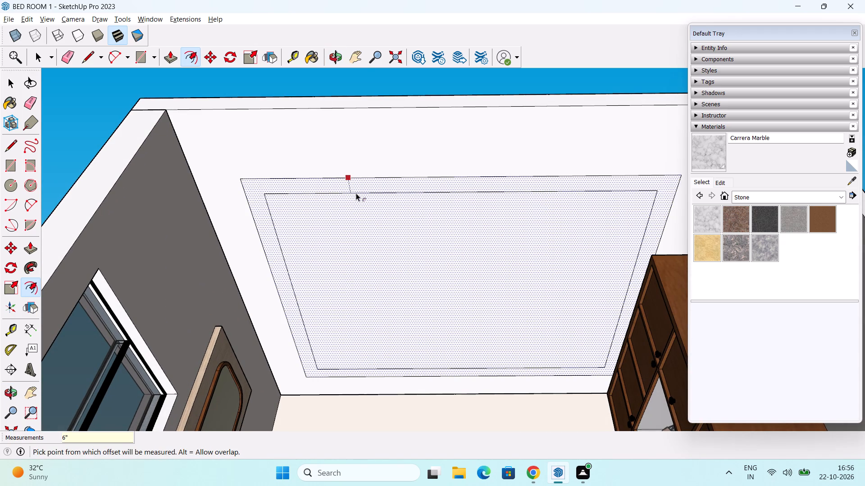
pyautogui.click(368, 198)
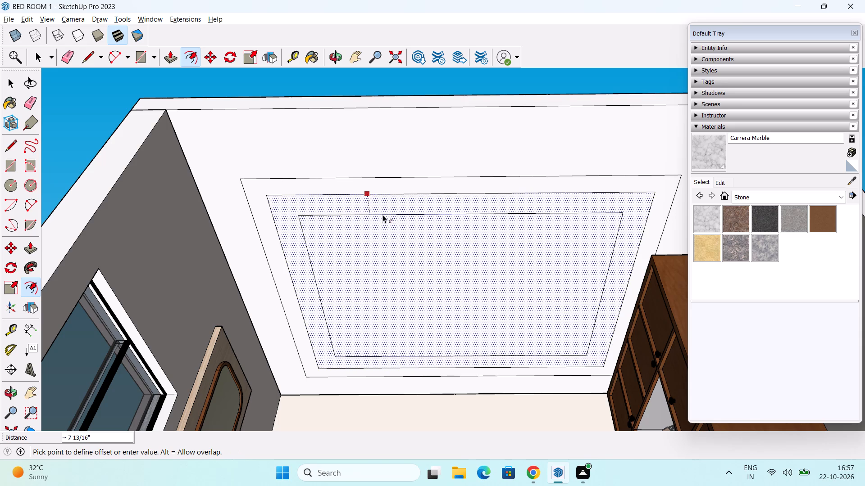
pyautogui.press('6')
pyautogui.hotkey('shift', '"')
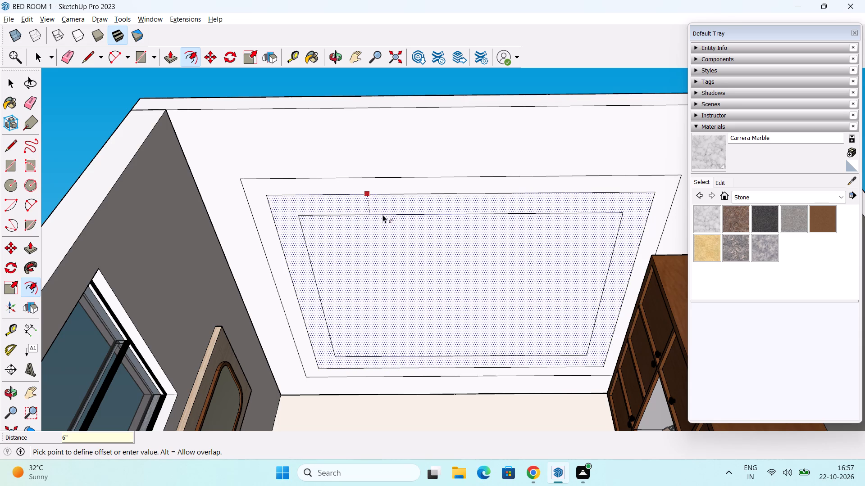
pyautogui.press('Return')
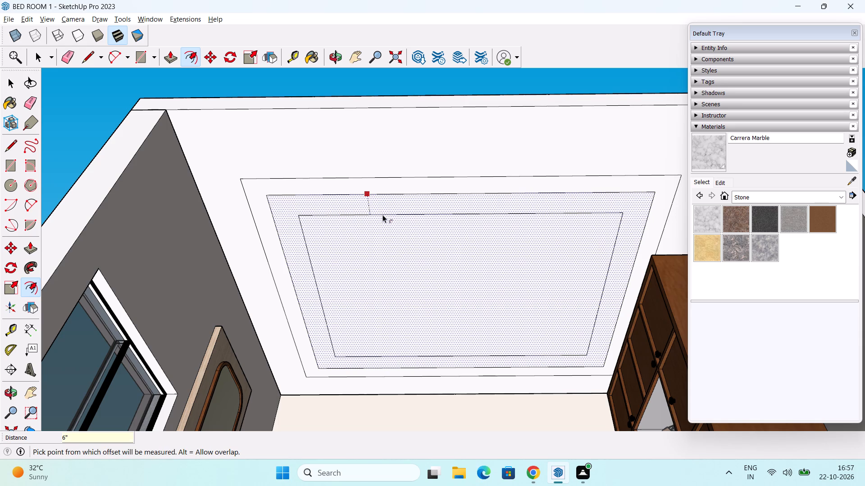
pyautogui.click(388, 215)
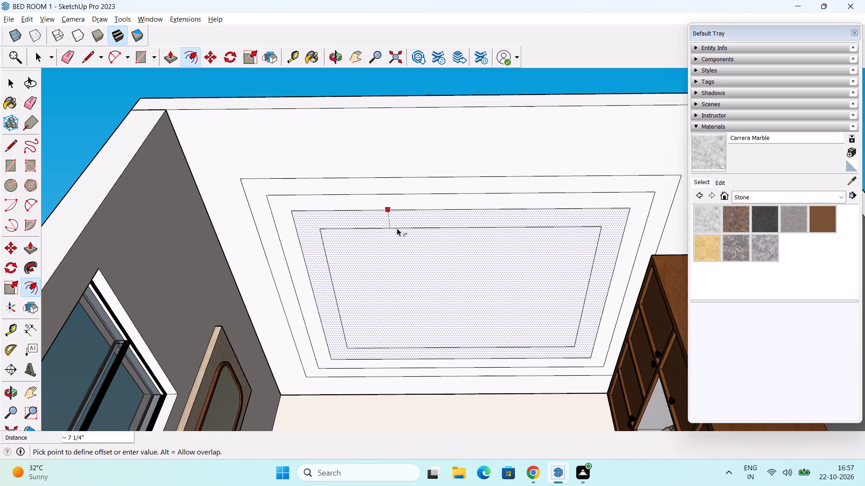
pyautogui.write('6"')
pyautogui.press('Return')
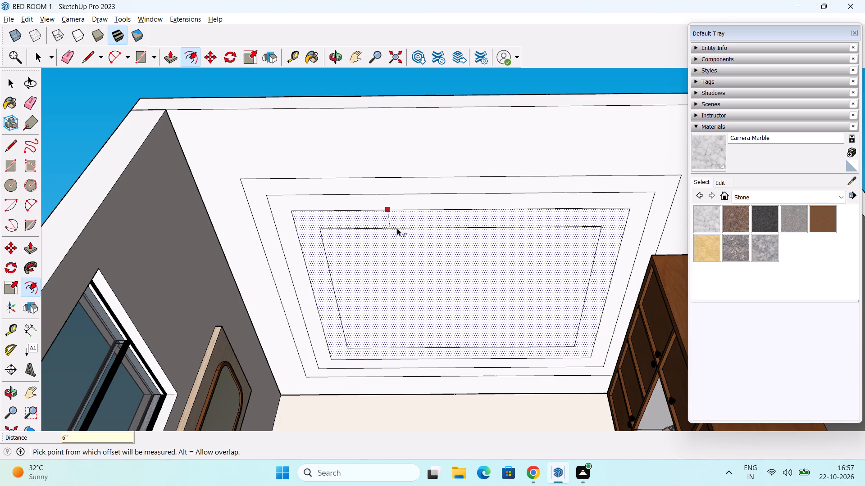
pyautogui.moveTo(397, 228); pyautogui.dragTo(416, 188, button='middle')
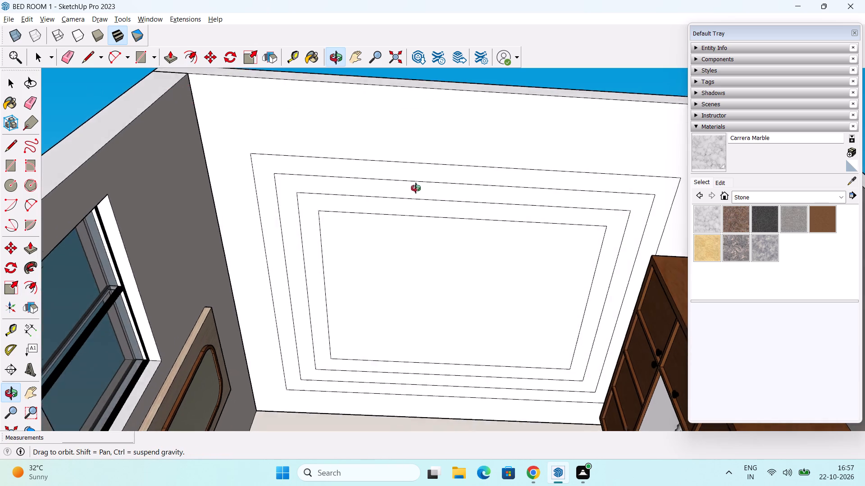
pyautogui.moveTo(416, 188); pyautogui.dragTo(464, 310, button='middle')
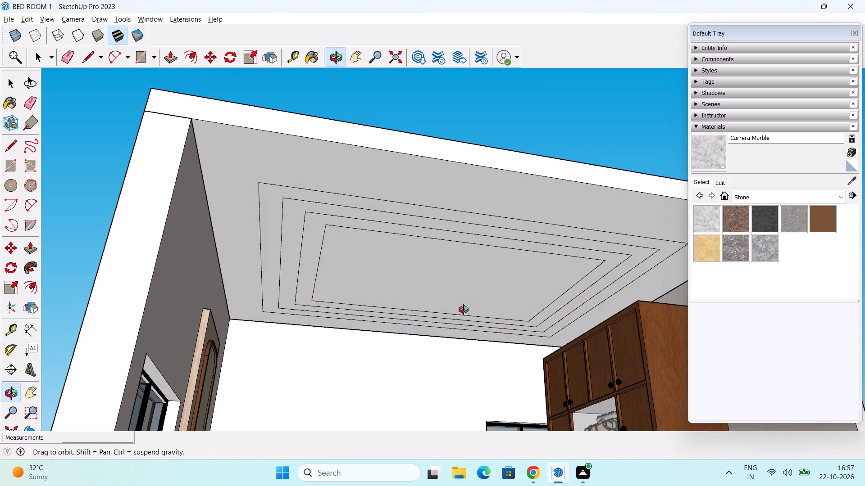
# Examine the nested rectangular borders on the ceiling's underside from several angles.
pyautogui.moveTo(464, 310); pyautogui.dragTo(370, 273, button='middle')
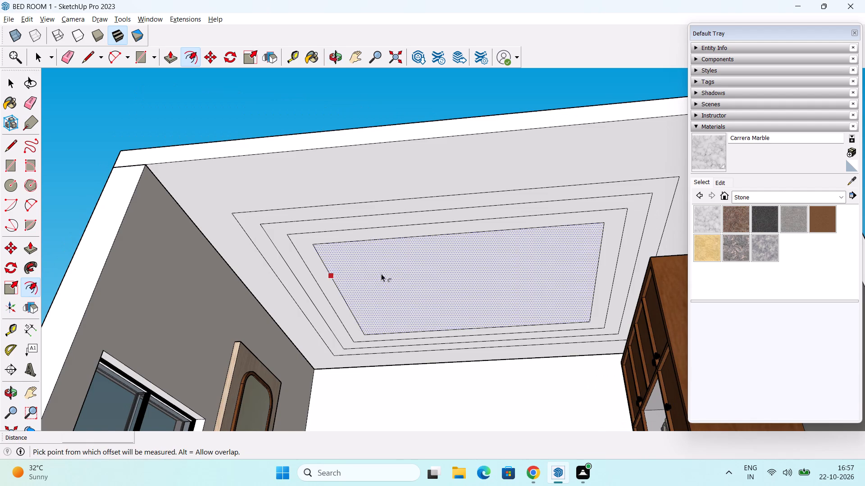
pyautogui.scroll(-1, 391, 267)
pyautogui.press('space')
pyautogui.moveTo(386, 219); pyautogui.dragTo(411, 291, button='middle')
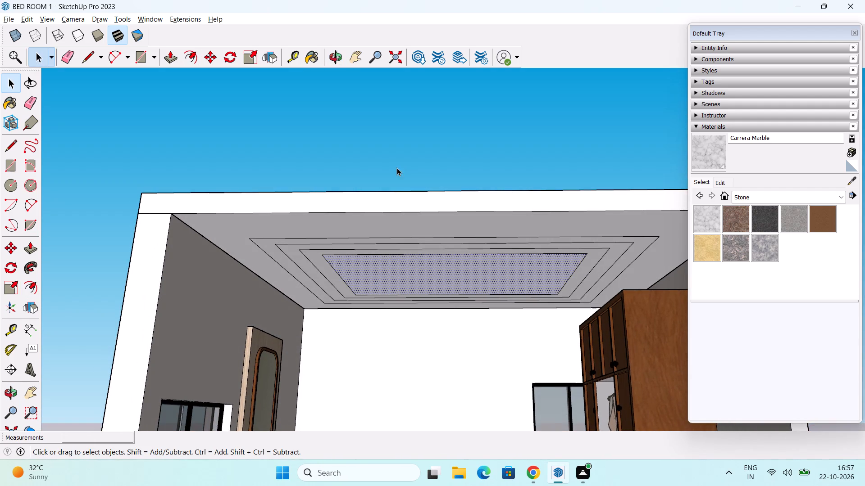
pyautogui.click(396, 157)
pyautogui.scroll(3, 406, 221)
pyautogui.moveTo(432, 283); pyautogui.dragTo(384, 269, button='middle')
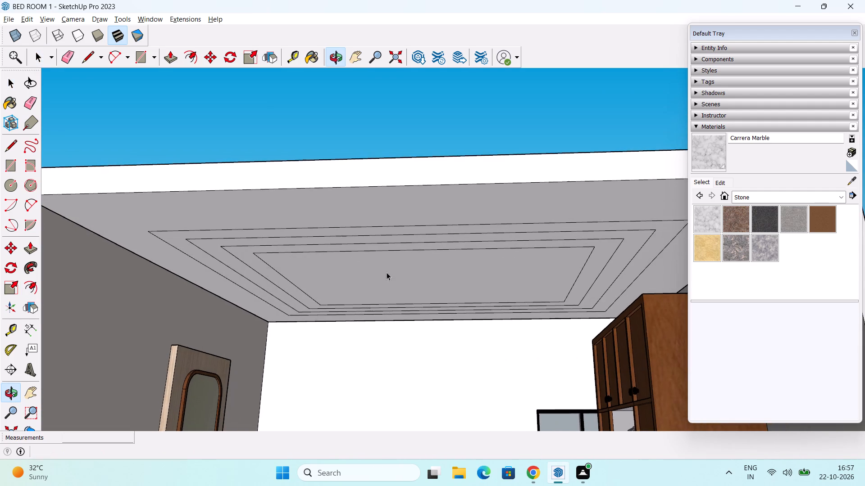
pyautogui.moveTo(387, 276); pyautogui.dragTo(400, 194, button='middle')
pyautogui.moveTo(422, 196); pyautogui.dragTo(406, 279, button='middle')
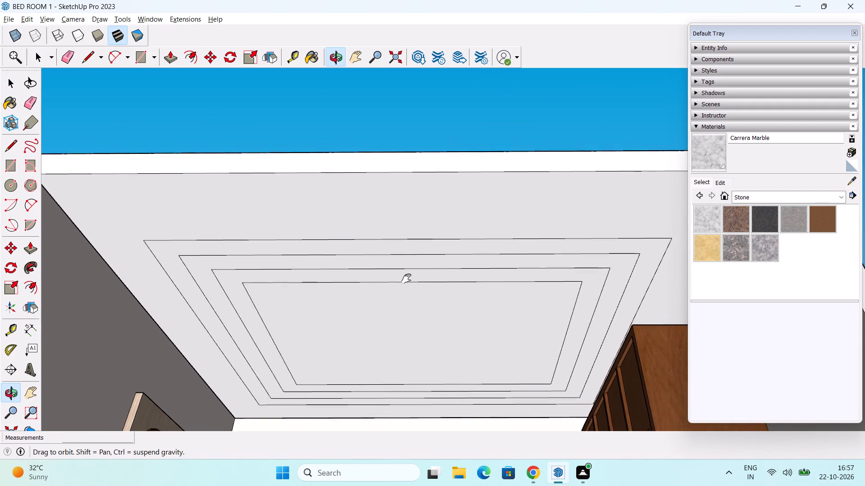
pyautogui.moveTo(406, 279); pyautogui.dragTo(404, 288, button='middle')
pyautogui.scroll(1, 414, 296)
pyautogui.moveTo(415, 294); pyautogui.dragTo(405, 235, button='middle')
pyautogui.scroll(-2, 418, 235)
pyautogui.moveTo(437, 258); pyautogui.dragTo(426, 166, button='middle')
pyautogui.scroll(-1, 434, 165)
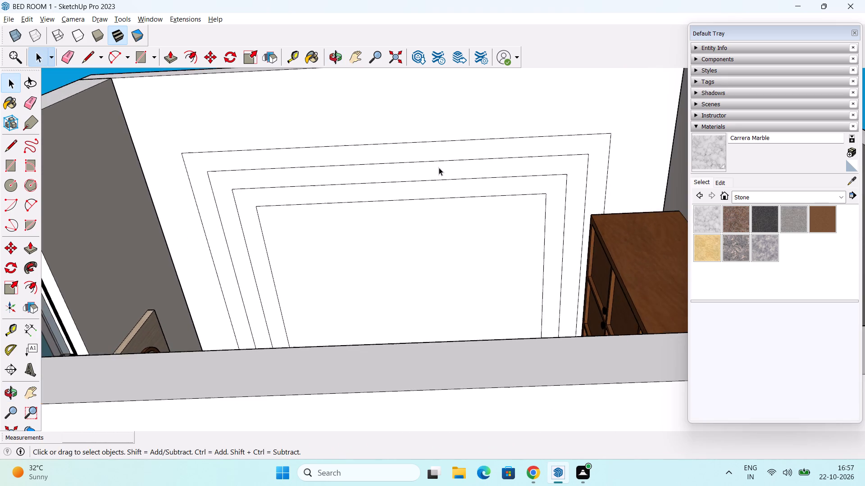
pyautogui.moveTo(439, 167); pyautogui.dragTo(436, 220, button='middle')
pyautogui.moveTo(428, 199); pyautogui.dragTo(424, 220, button='middle')
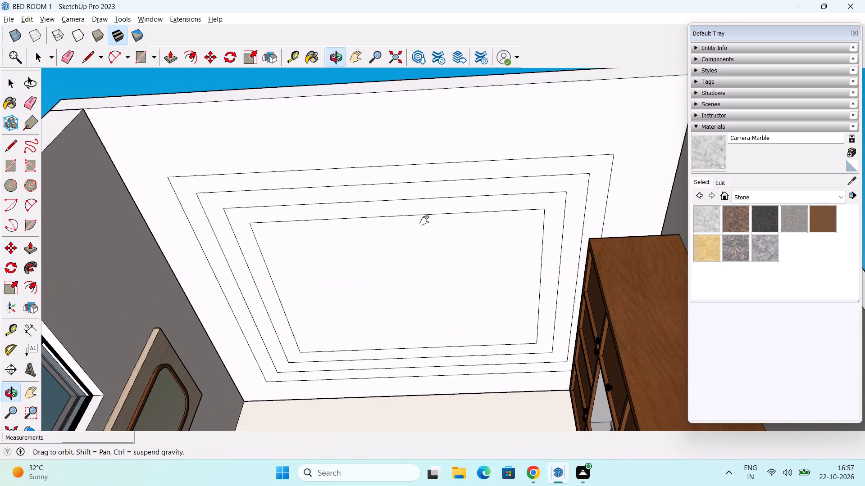
pyautogui.moveTo(424, 220); pyautogui.dragTo(424, 228, button='middle')
pyautogui.moveTo(397, 233); pyautogui.dragTo(411, 248, button='middle')
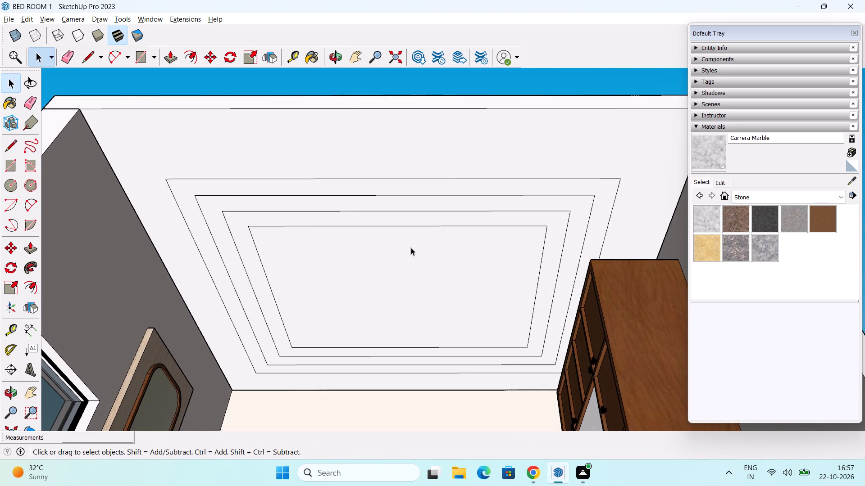
# Pull the outermost border band of the ceiling down 1" and repeat the same extrusion on the third band inward.
pyautogui.press('p')
pyautogui.click(260, 189)
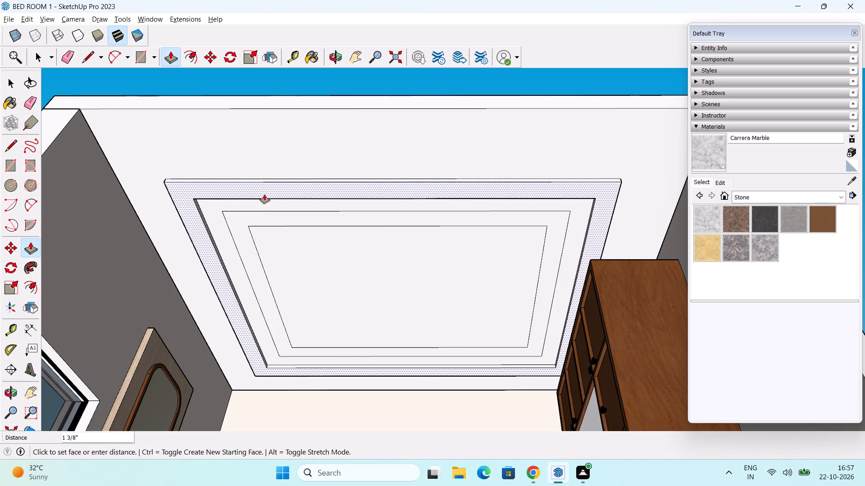
pyautogui.write('1"')
pyautogui.press('Return')
pyautogui.scroll(2, 264, 203)
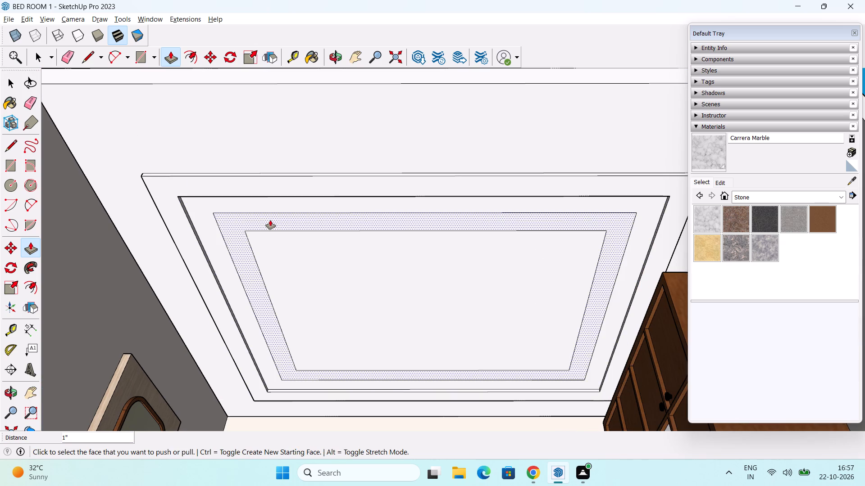
pyautogui.doubleClick(270, 220)
pyautogui.moveTo(291, 251); pyautogui.dragTo(276, 174, button='middle')
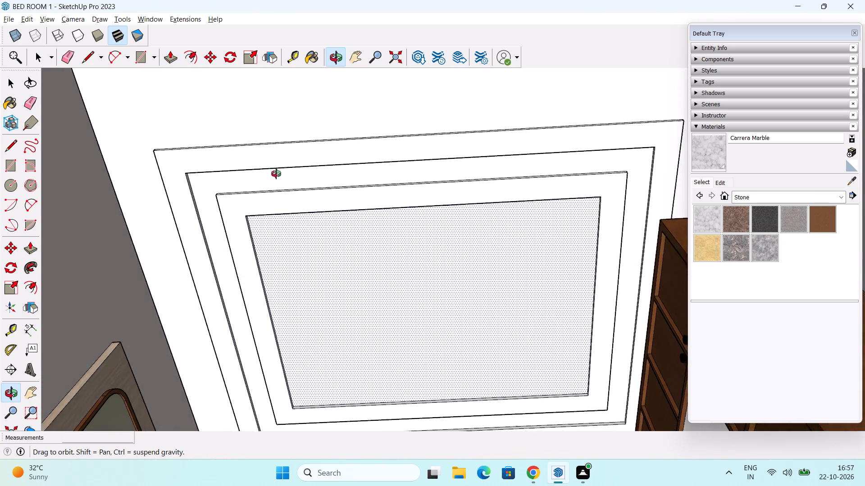
pyautogui.moveTo(276, 174); pyautogui.dragTo(311, 315, button='middle')
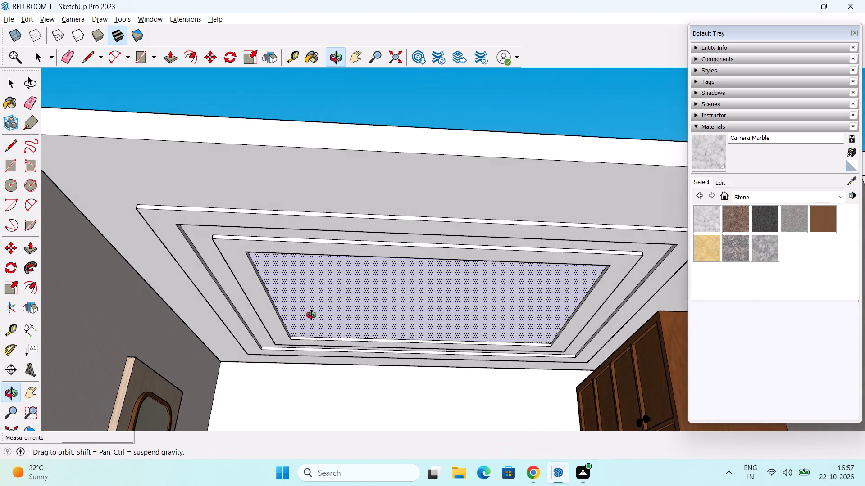
pyautogui.moveTo(311, 315); pyautogui.dragTo(311, 302, button='middle')
pyautogui.press('space')
pyautogui.scroll(1, 326, 283)
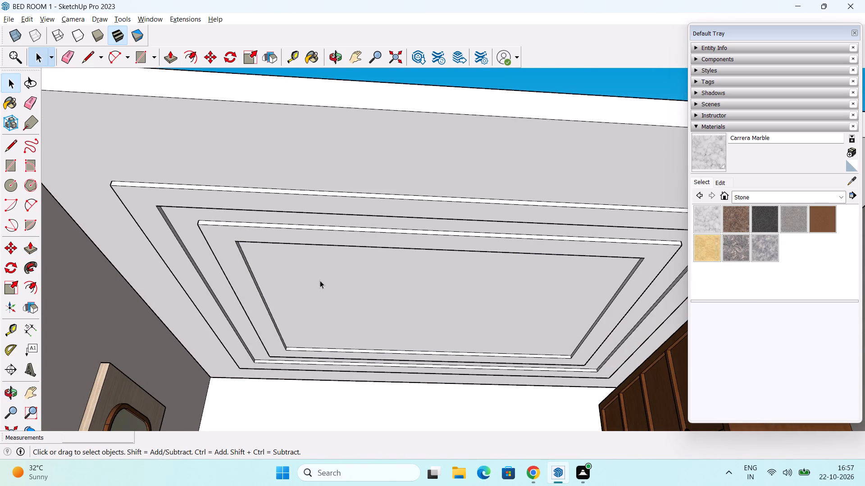
# Offset the ceiling's central rectangle inward by 6" twice in succession, adding two more nested borders.
pyautogui.moveTo(30, 288); pyautogui.dragTo(31, 283)
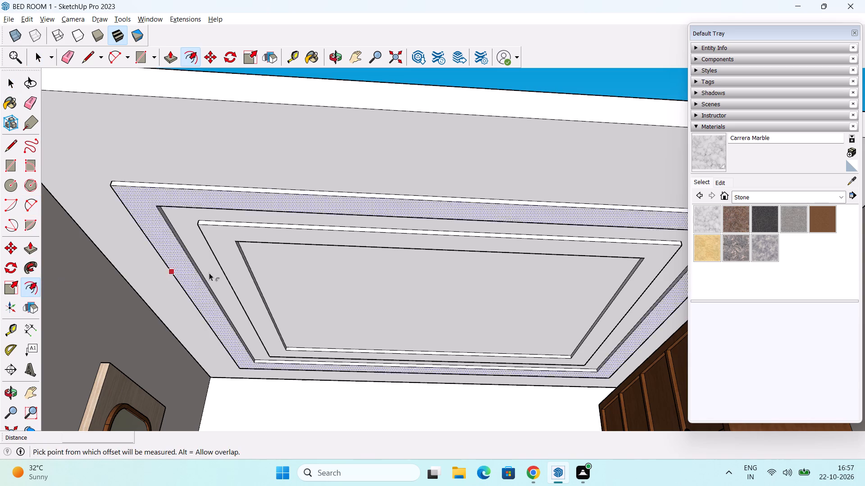
pyautogui.moveTo(242, 279); pyautogui.dragTo(189, 233, button='middle')
pyautogui.scroll(2, 258, 262)
pyautogui.moveTo(299, 274); pyautogui.dragTo(274, 220, button='middle')
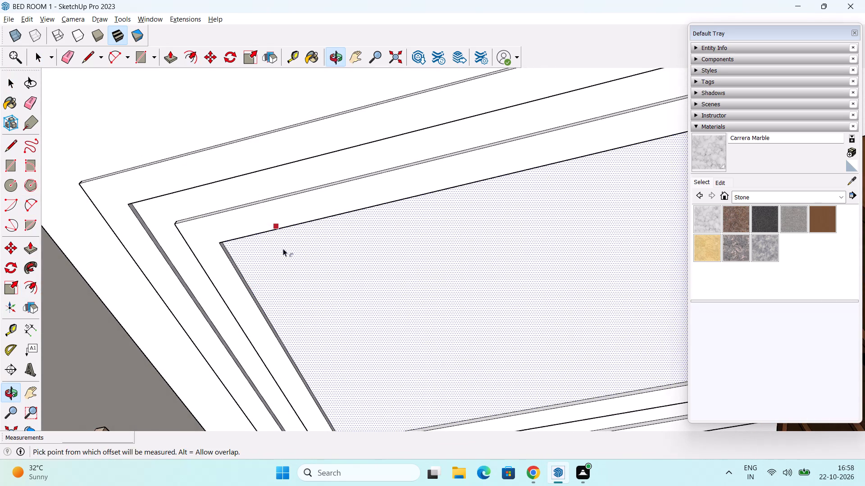
pyautogui.click(257, 288)
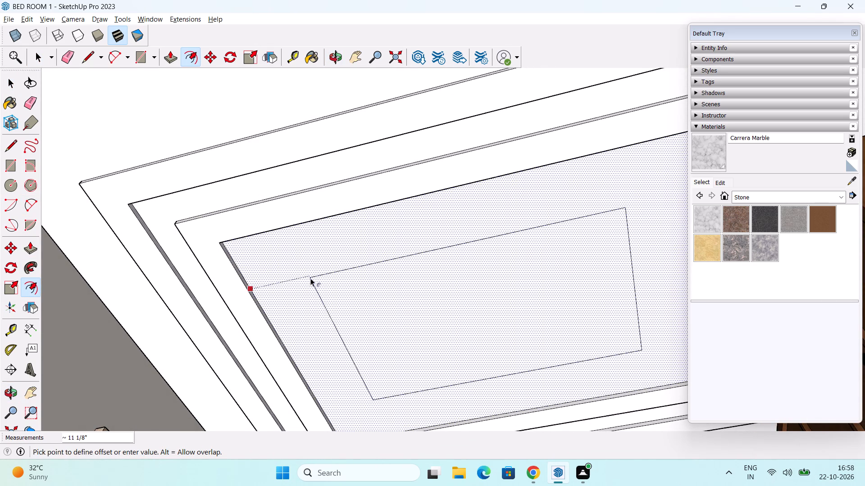
pyautogui.moveTo(310, 278); pyautogui.dragTo(337, 297, button='middle')
pyautogui.write('6"')
pyautogui.press('Return')
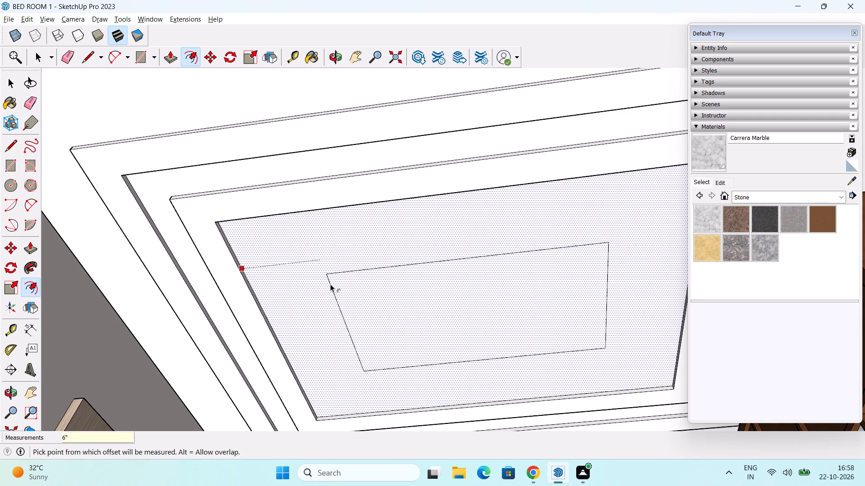
pyautogui.moveTo(330, 284); pyautogui.dragTo(339, 272, button='middle')
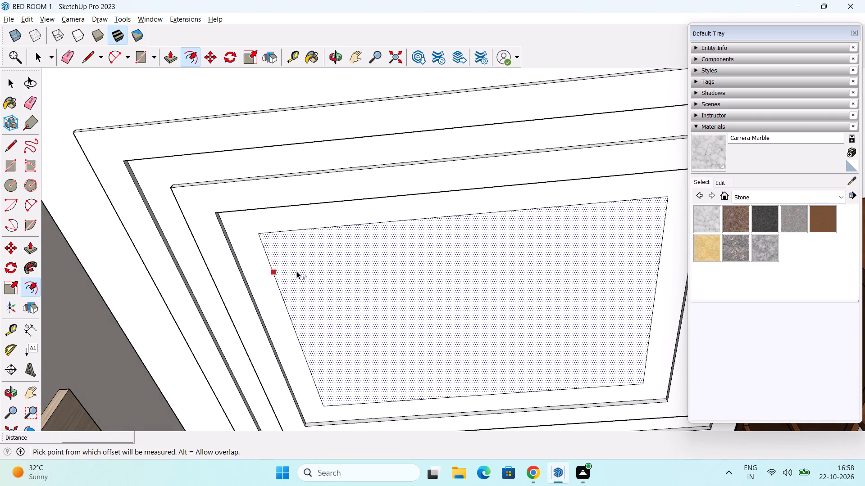
pyautogui.click(296, 271)
pyautogui.press('6')
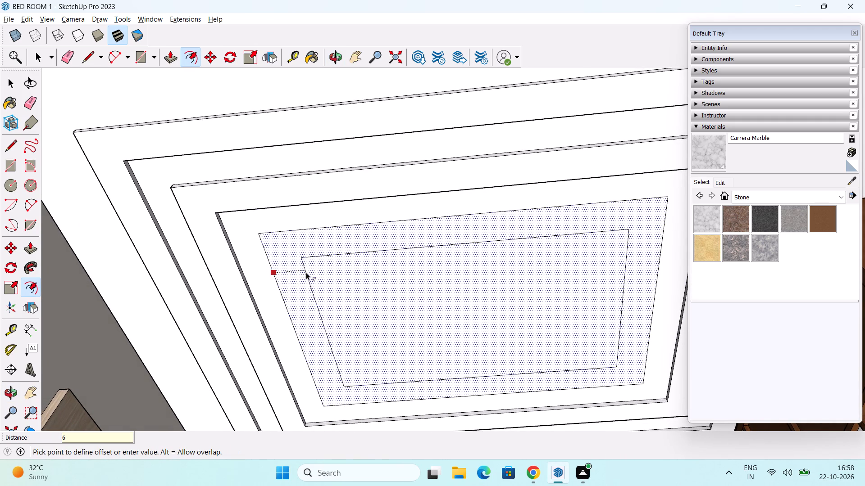
pyautogui.hotkey('shift', '"')
pyautogui.press('Return')
pyautogui.scroll(-2, 302, 275)
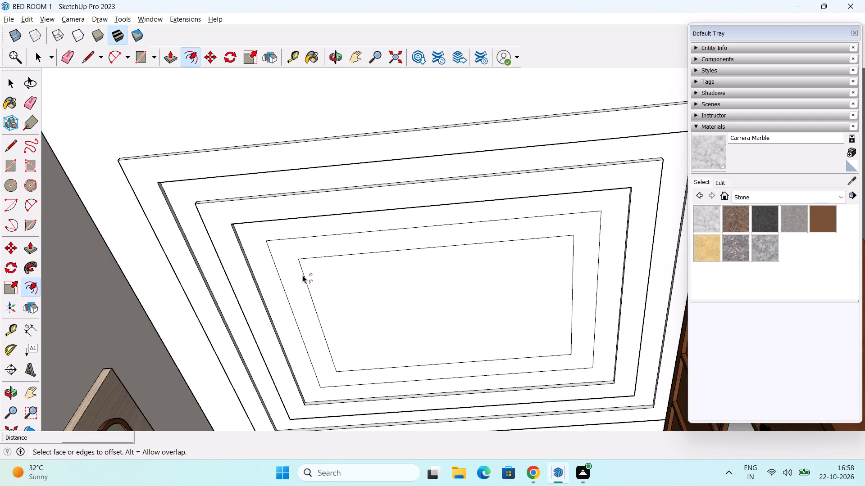
# Pull the band between the two innermost ceiling rectangles down by the same 1" distance.
pyautogui.press('space')
pyautogui.moveTo(302, 275); pyautogui.dragTo(308, 277, button='middle')
pyautogui.press('p')
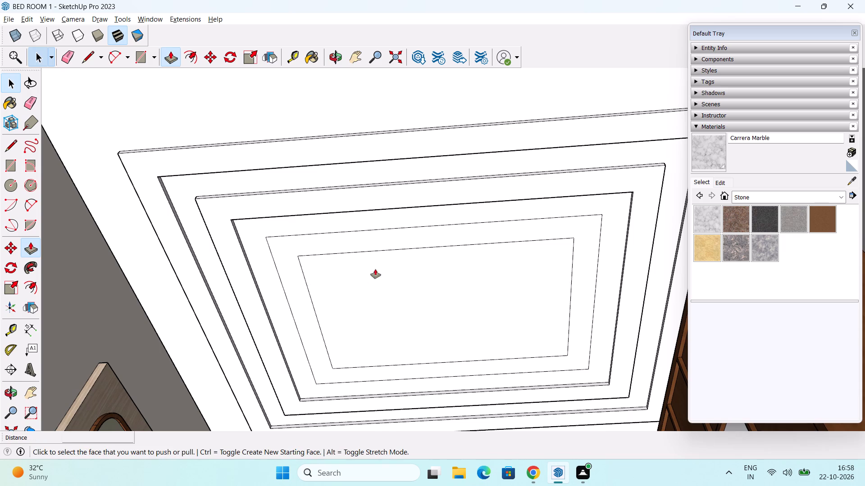
pyautogui.click(322, 246)
pyautogui.doubleClick(322, 246)
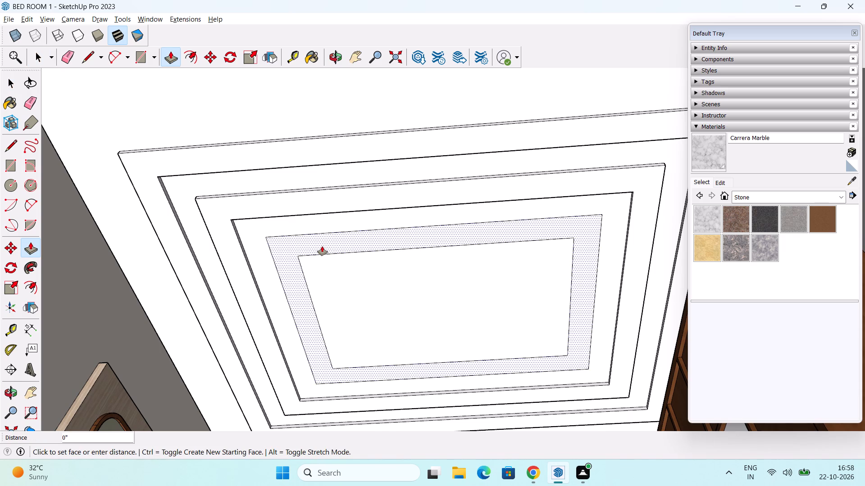
# Examine the raised ceiling borders and the surrounding room from several angles.
pyautogui.moveTo(322, 246); pyautogui.dragTo(361, 397, button='middle')
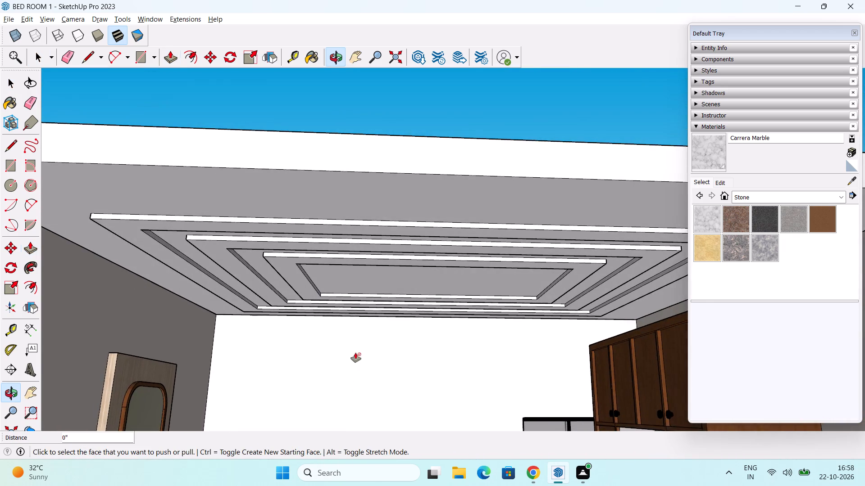
pyautogui.scroll(-3, 355, 353)
pyautogui.press('space')
pyautogui.moveTo(371, 362); pyautogui.dragTo(363, 329, button='middle')
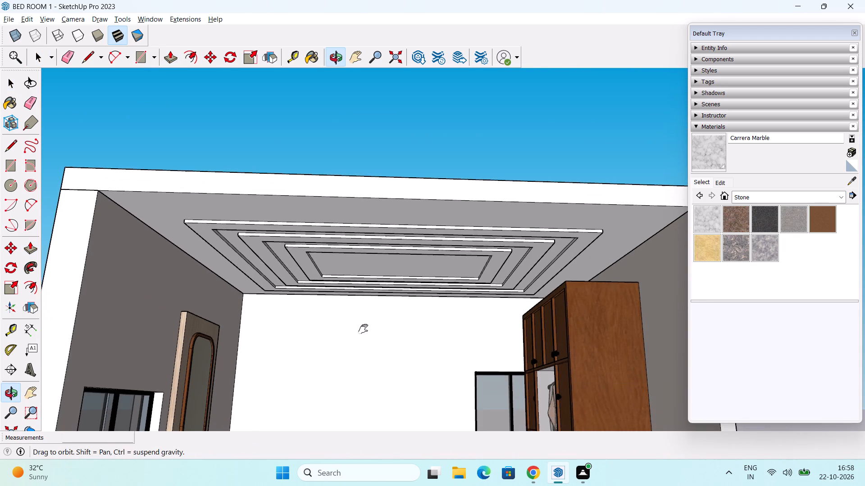
pyautogui.moveTo(363, 329); pyautogui.dragTo(363, 327, button='middle')
pyautogui.moveTo(369, 329); pyautogui.dragTo(270, 318, button='middle')
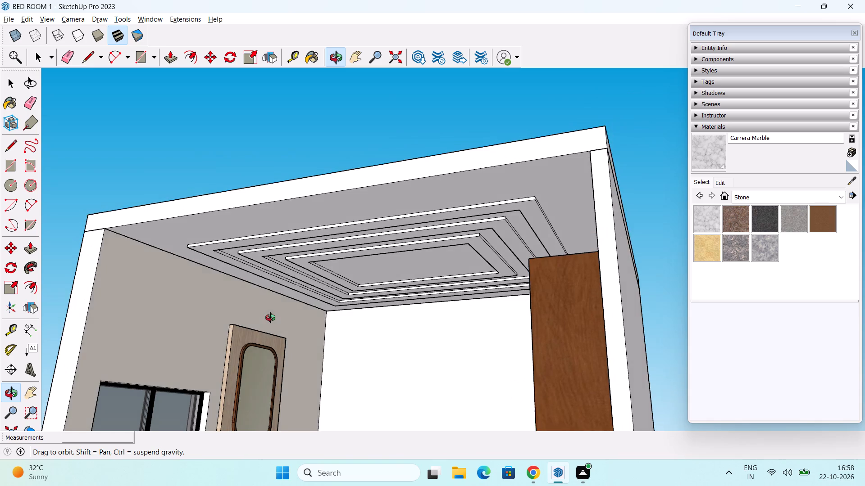
pyautogui.moveTo(270, 318); pyautogui.dragTo(343, 334, button='middle')
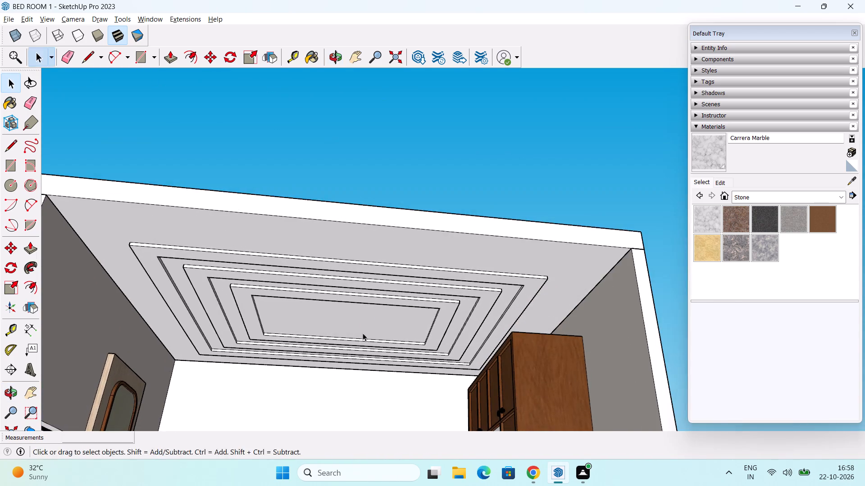
pyautogui.moveTo(363, 333); pyautogui.dragTo(269, 387, button='middle')
pyautogui.moveTo(322, 383); pyautogui.dragTo(354, 304, button='middle')
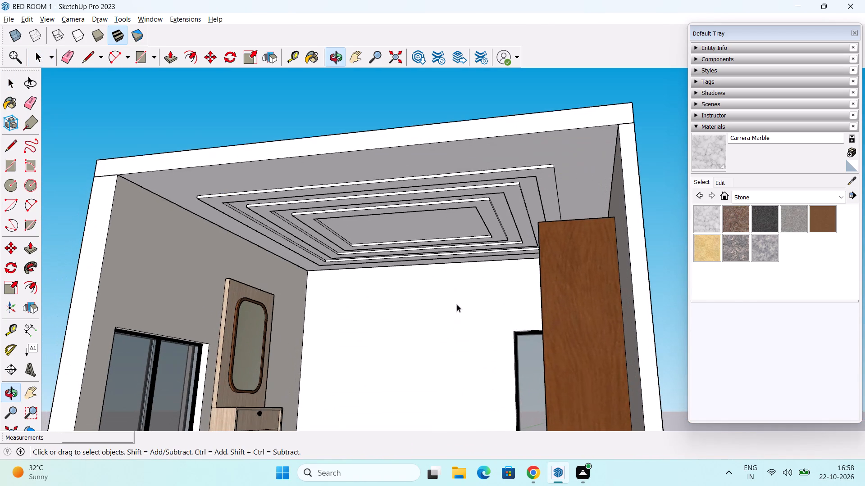
# Paint the ceiling's underside, its nested border bands and the central panel with 0052_FloralWhite from the Colors-Named collection.
pyautogui.click(700, 182)
pyautogui.click(770, 199)
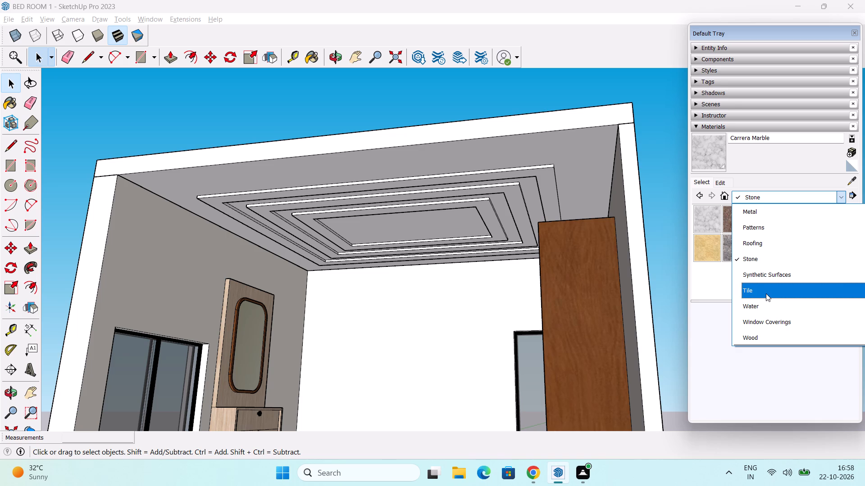
pyautogui.scroll(1, 766, 283)
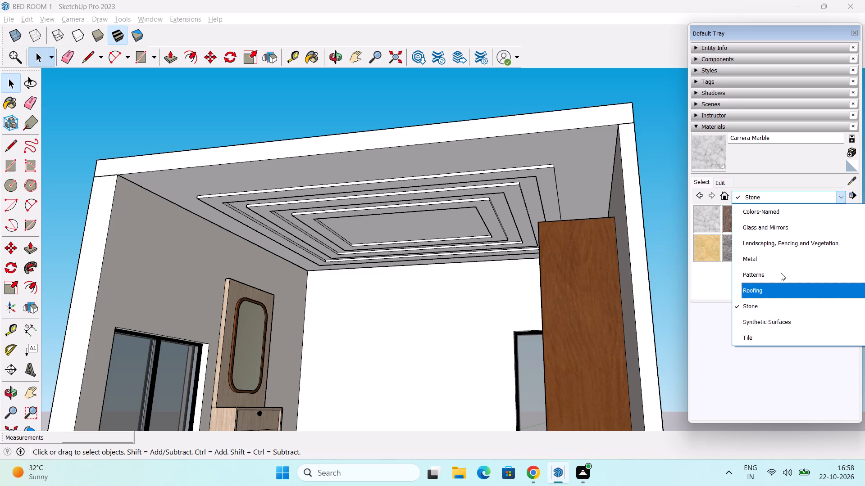
pyautogui.scroll(2, 772, 275)
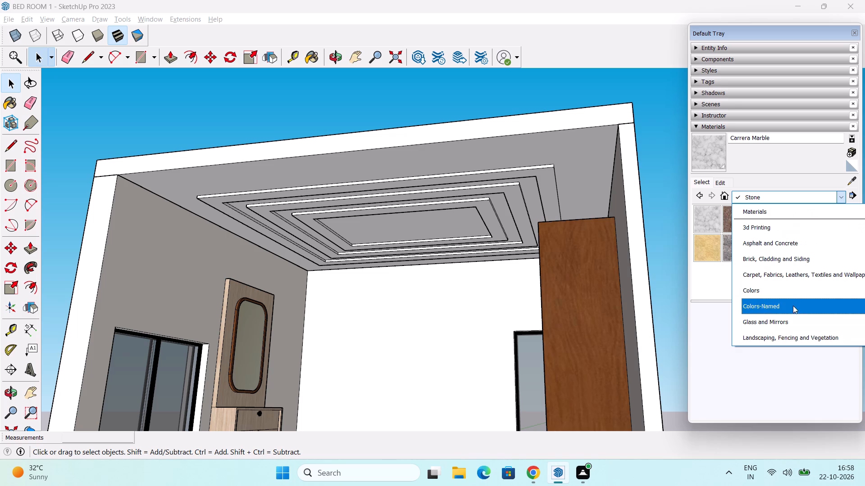
pyautogui.click(792, 308)
pyautogui.scroll(-1, 795, 269)
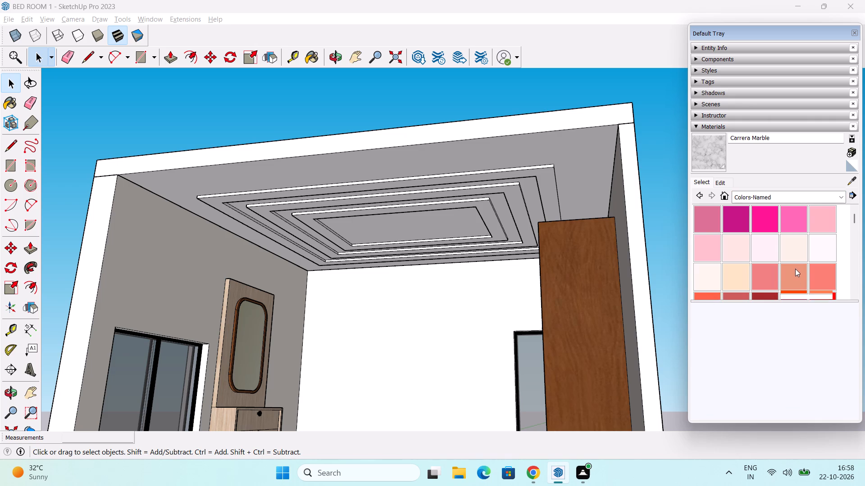
pyautogui.scroll(-3, 793, 268)
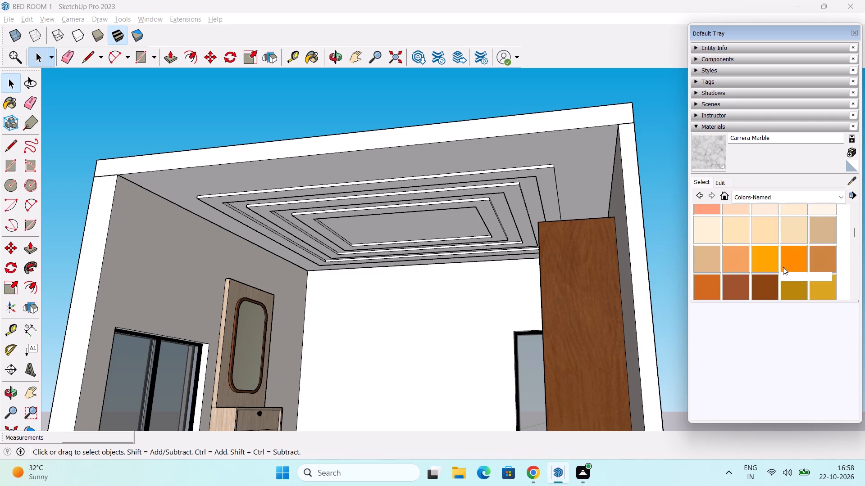
pyautogui.scroll(-1, 782, 267)
pyautogui.click(735, 236)
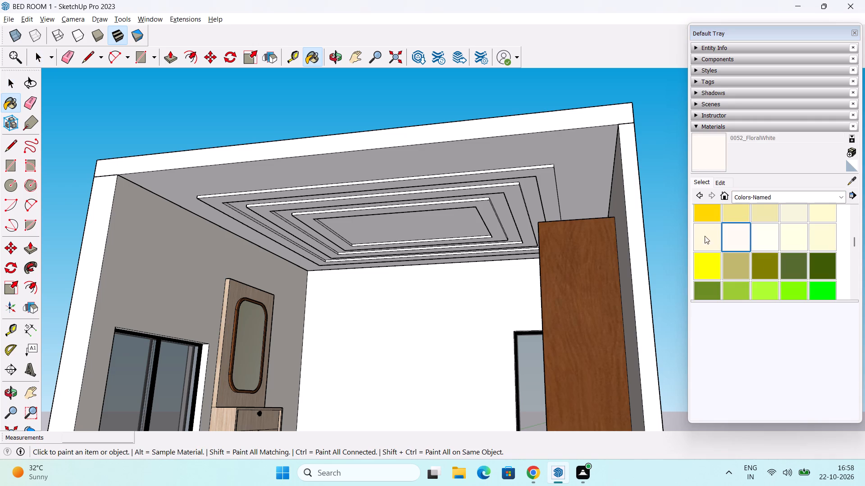
pyautogui.click(586, 164)
pyautogui.scroll(1, 574, 173)
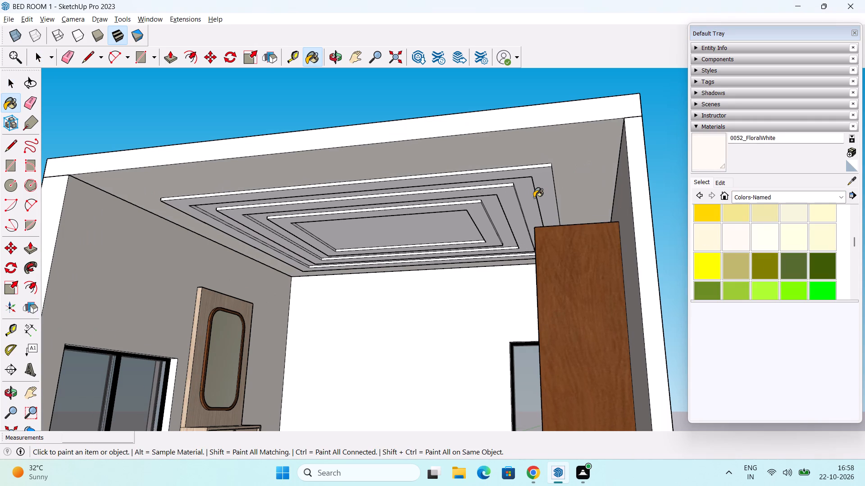
pyautogui.click(530, 198)
pyautogui.click(545, 186)
pyautogui.scroll(2, 509, 204)
pyautogui.click(509, 204)
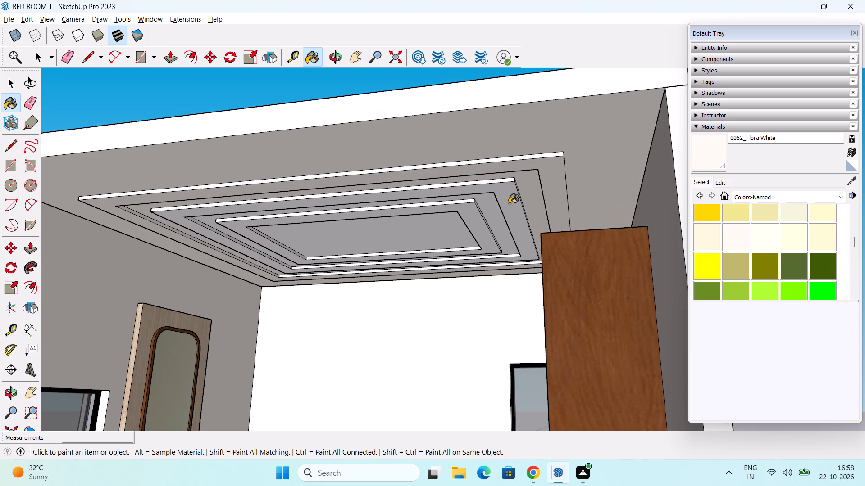
pyautogui.click(489, 214)
pyautogui.click(480, 225)
pyautogui.click(419, 234)
# Paint the thin vertical side faces of the three raised ceiling borders along the open front and wardrobe ends with 0052_FloralWhite.
pyautogui.moveTo(479, 200); pyautogui.dragTo(482, 215, button='middle')
pyautogui.scroll(2, 551, 175)
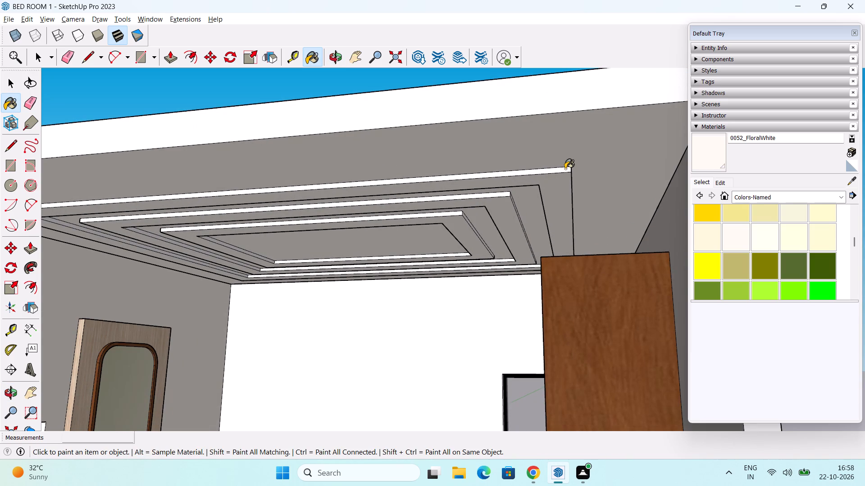
pyautogui.click(565, 169)
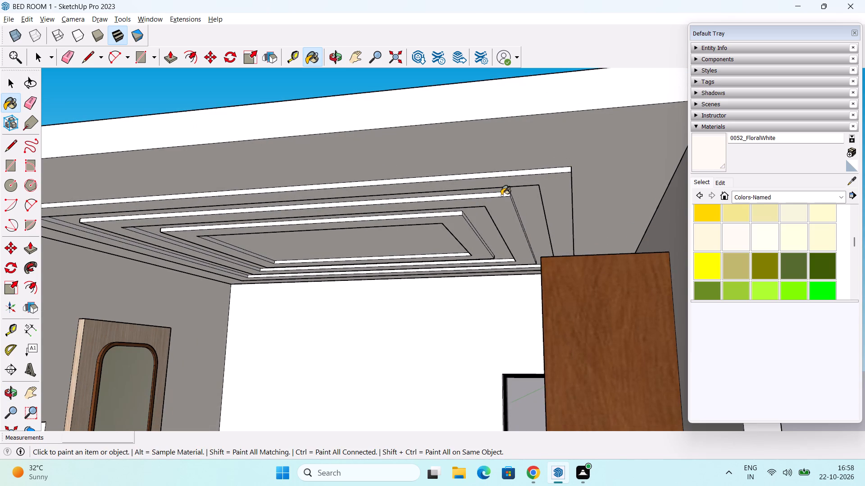
pyautogui.click(504, 194)
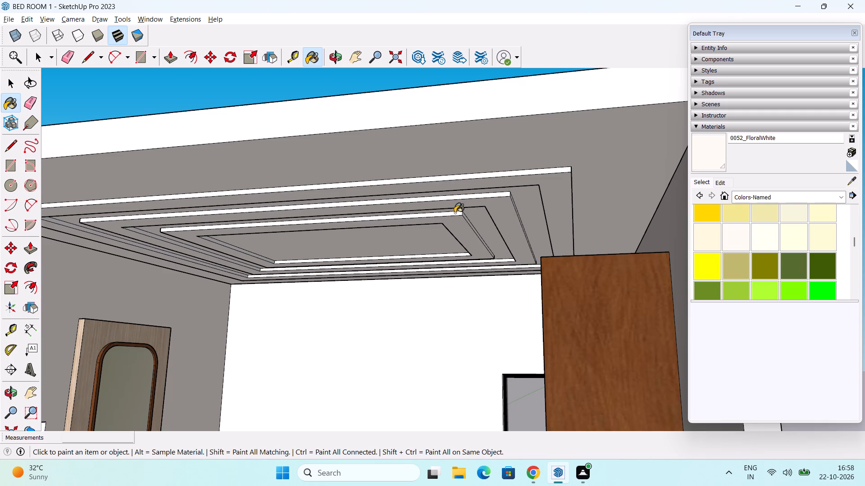
pyautogui.click(455, 213)
pyautogui.moveTo(471, 230); pyautogui.dragTo(394, 219, button='middle')
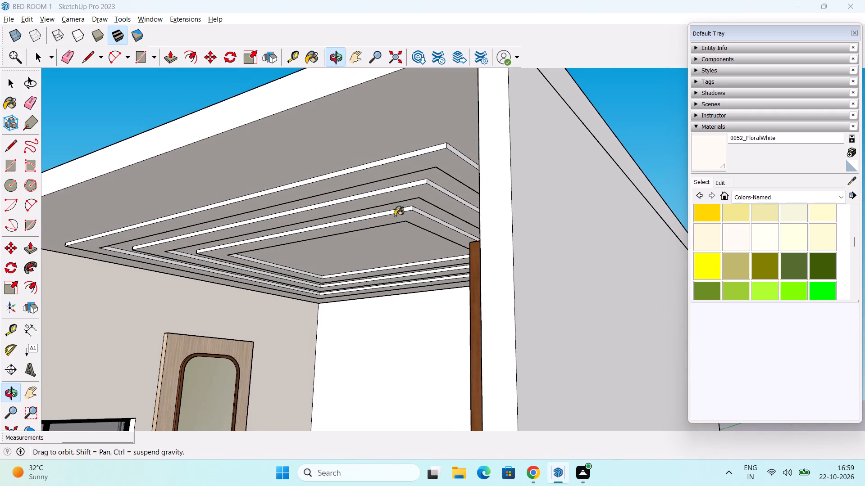
pyautogui.scroll(2, 457, 180)
pyautogui.click(459, 147)
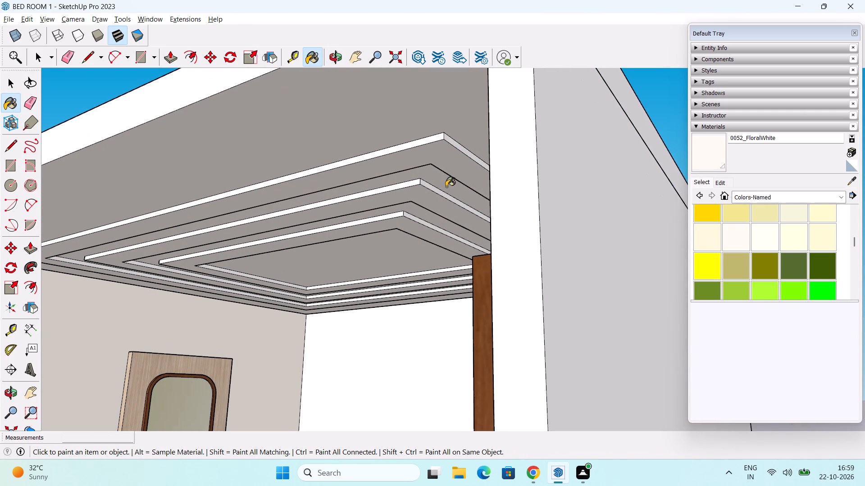
pyautogui.click(439, 193)
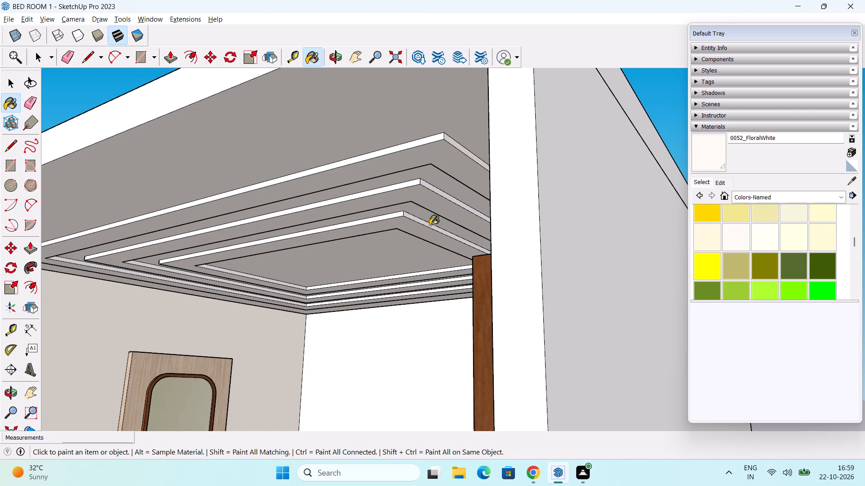
pyautogui.click(430, 225)
# Paint the borders' thin vertical faces at the ceiling corner above the wardrobe with 0052_FloralWhite, covering both the short and long sides.
pyautogui.scroll(-1, 416, 260)
pyautogui.moveTo(419, 275); pyautogui.dragTo(470, 229, button='middle')
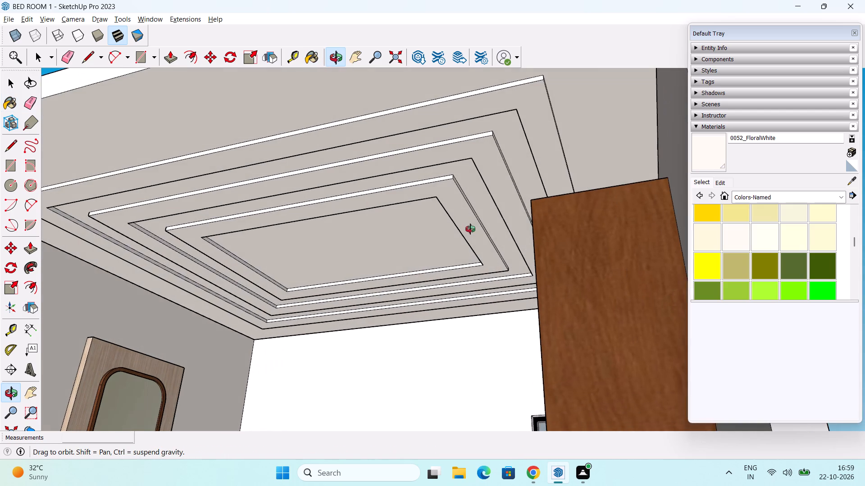
pyautogui.moveTo(470, 229); pyautogui.dragTo(486, 287, button='middle')
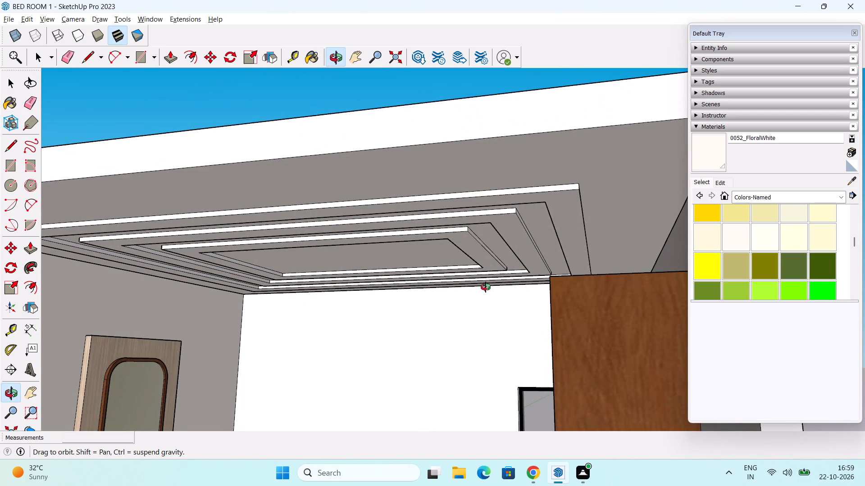
pyautogui.moveTo(486, 287); pyautogui.dragTo(526, 295, button='middle')
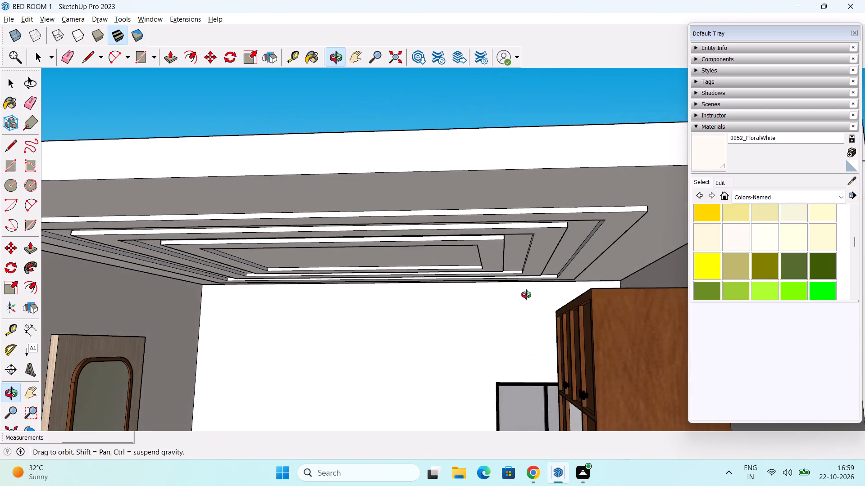
pyautogui.moveTo(526, 295); pyautogui.dragTo(644, 227, button='middle')
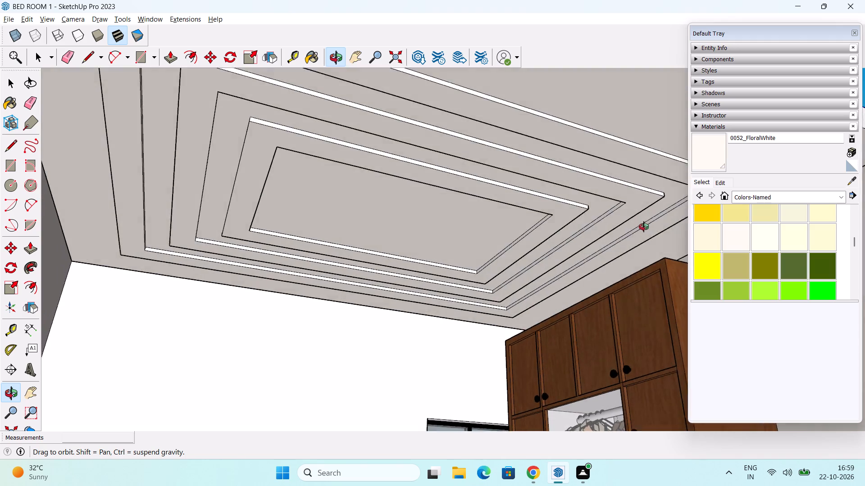
pyautogui.moveTo(644, 227); pyautogui.dragTo(657, 257, button='middle')
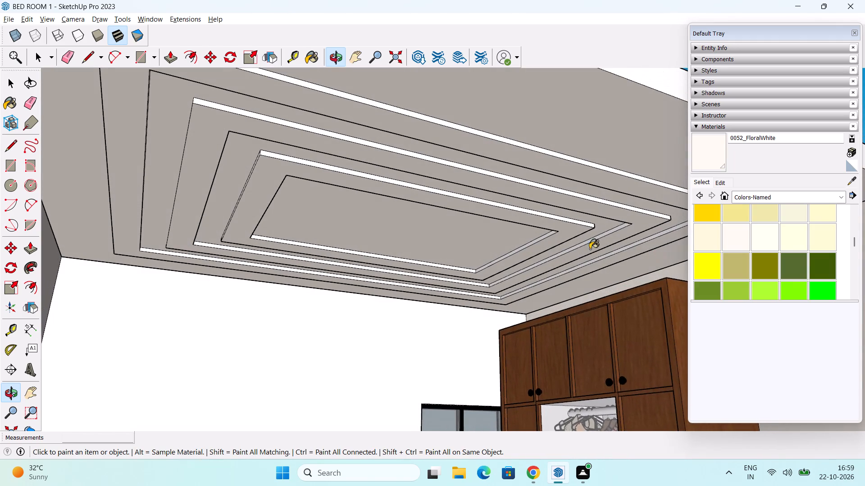
pyautogui.scroll(2, 583, 247)
pyautogui.moveTo(585, 251); pyautogui.dragTo(559, 235, button='middle')
pyautogui.moveTo(565, 236); pyautogui.dragTo(543, 243, button='middle')
pyautogui.scroll(2, 550, 214)
pyautogui.moveTo(568, 276); pyautogui.dragTo(549, 258, button='middle')
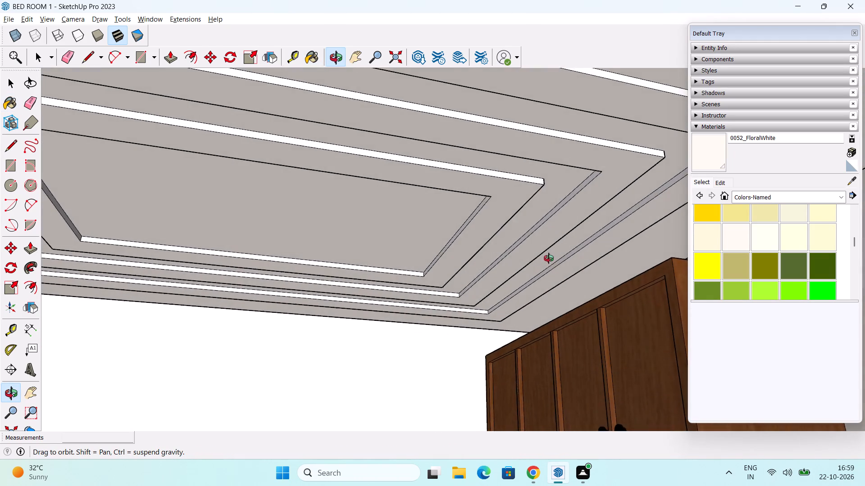
pyautogui.moveTo(549, 258); pyautogui.dragTo(595, 260, button='middle')
pyautogui.scroll(1, 546, 230)
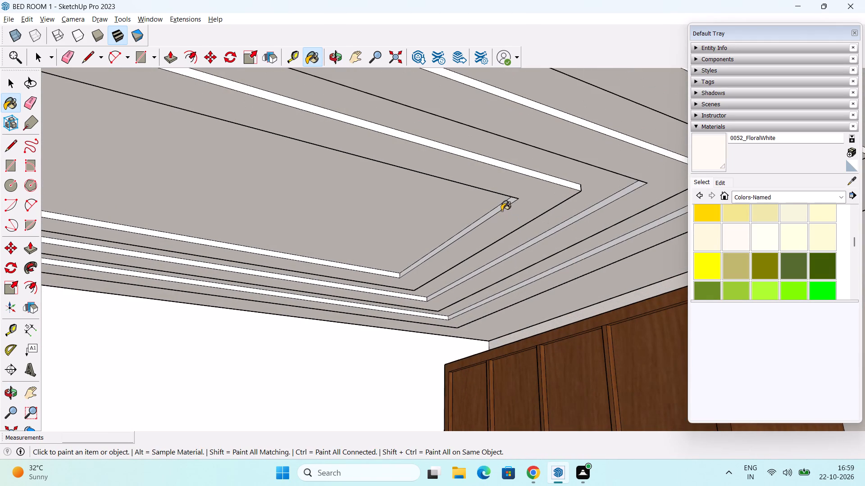
pyautogui.click(501, 206)
pyautogui.click(585, 213)
pyautogui.click(633, 234)
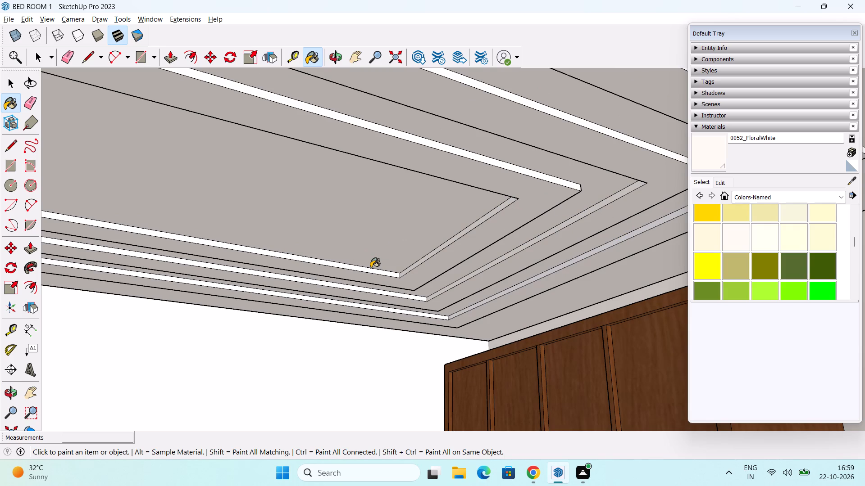
pyautogui.click(374, 270)
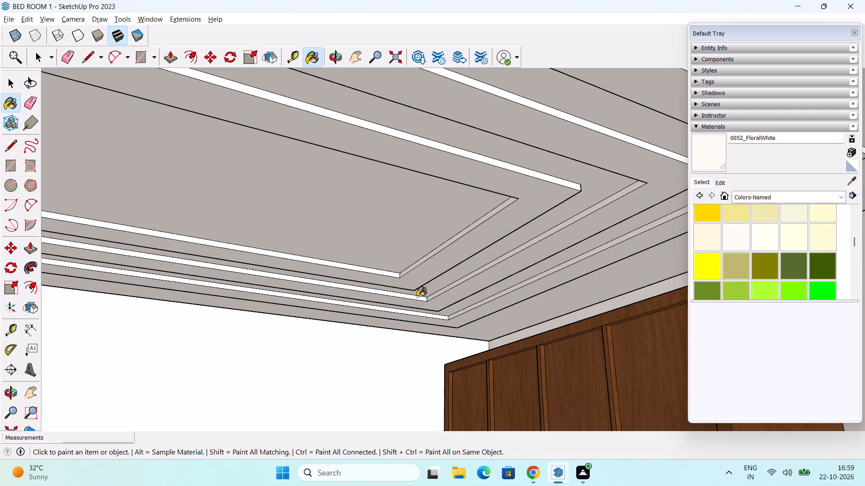
pyautogui.click(416, 297)
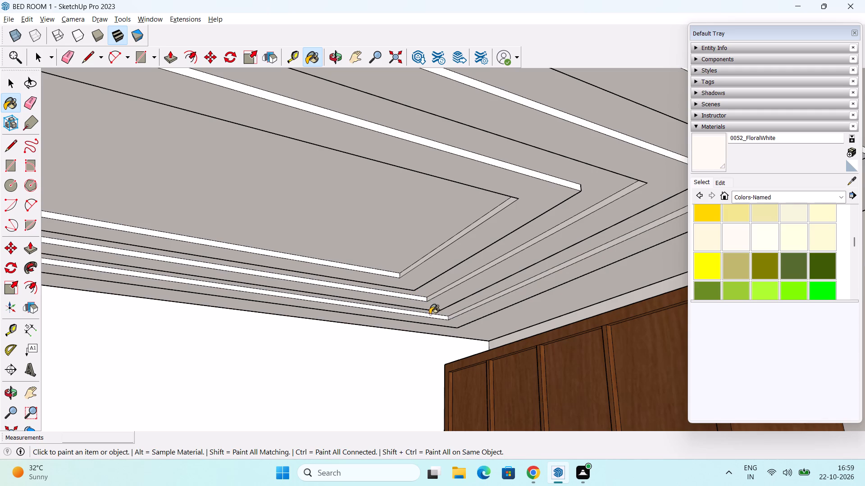
pyautogui.click(431, 315)
# Paint the borders' thin vertical faces at the ceiling corner near the mirror with 0052_FloralWhite, on both sides of the corner.
pyautogui.moveTo(440, 315); pyautogui.dragTo(223, 358, button='middle')
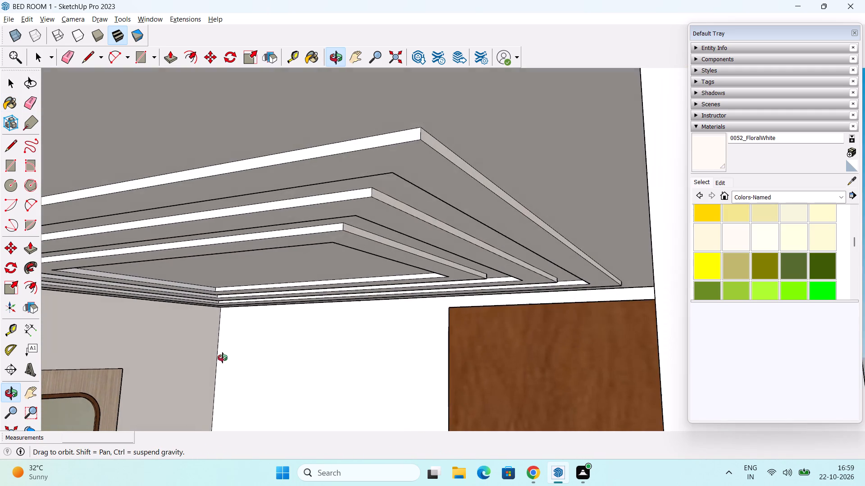
pyautogui.moveTo(223, 358); pyautogui.dragTo(221, 358, button='middle')
pyautogui.moveTo(222, 337); pyautogui.dragTo(350, 306, button='middle')
pyautogui.scroll(3, 356, 284)
pyautogui.moveTo(374, 278); pyautogui.dragTo(269, 288, button='middle')
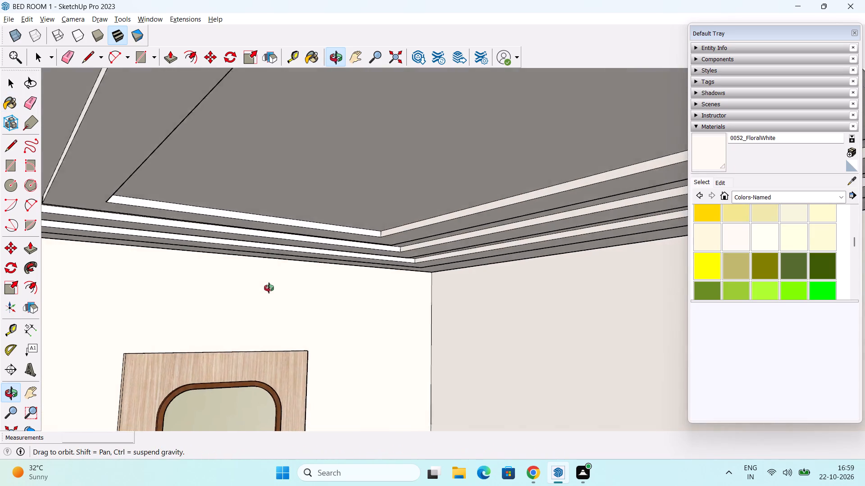
pyautogui.moveTo(269, 288); pyautogui.dragTo(317, 279, button='middle')
pyautogui.scroll(4, 360, 224)
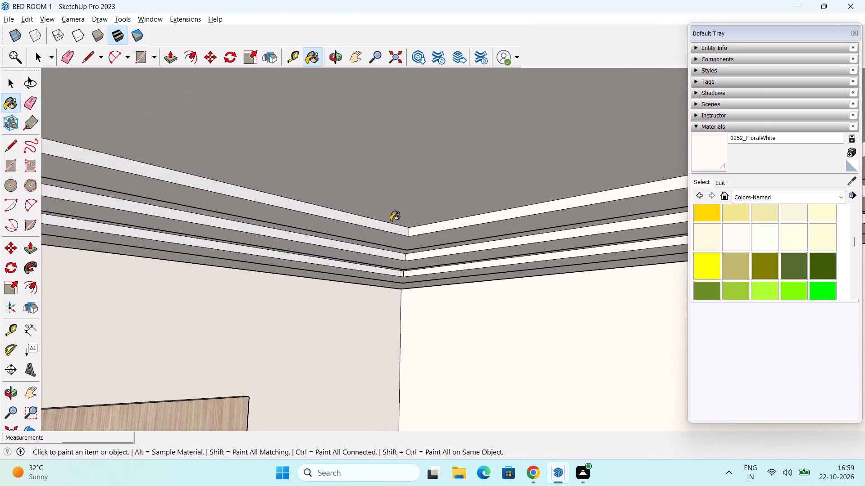
pyautogui.click(386, 226)
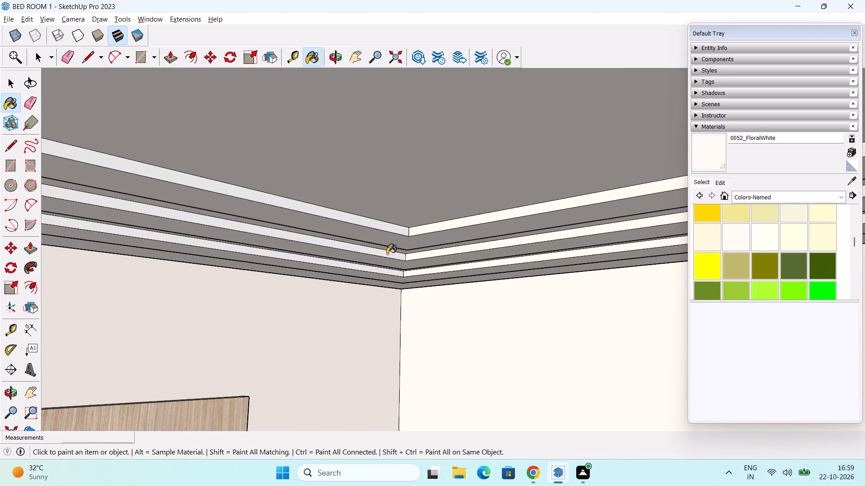
pyautogui.click(389, 254)
pyautogui.click(382, 273)
pyautogui.click(411, 273)
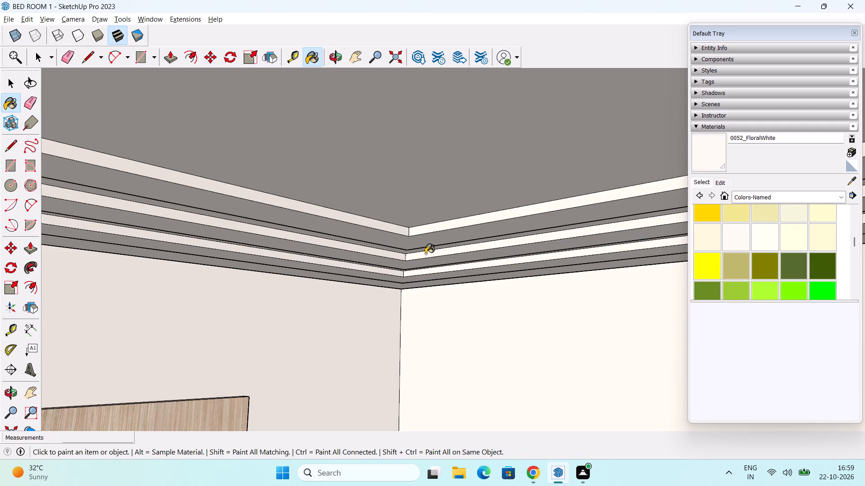
pyautogui.click(425, 254)
pyautogui.click(428, 227)
# Apply 0052_FloralWhite to the three borders' long vertical faces along the room's open front and to the central ceiling panel.
pyautogui.scroll(-3, 392, 280)
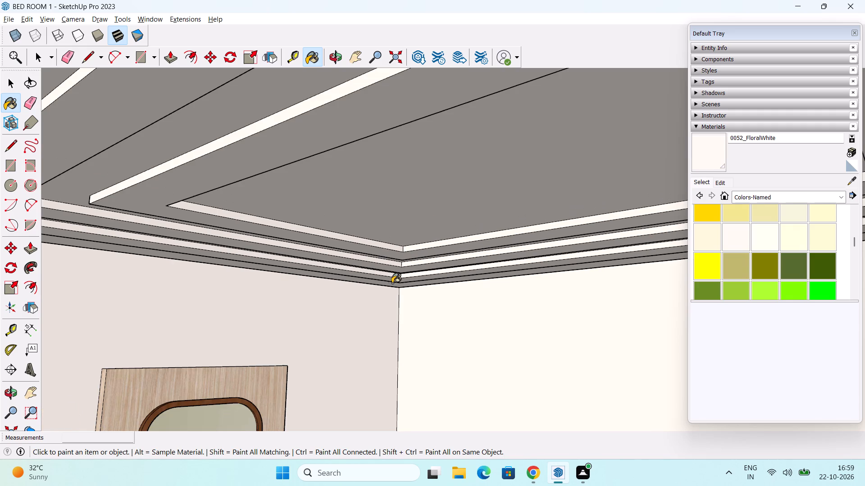
pyautogui.scroll(-3, 332, 259)
pyautogui.moveTo(318, 246); pyautogui.dragTo(369, 270, button='middle')
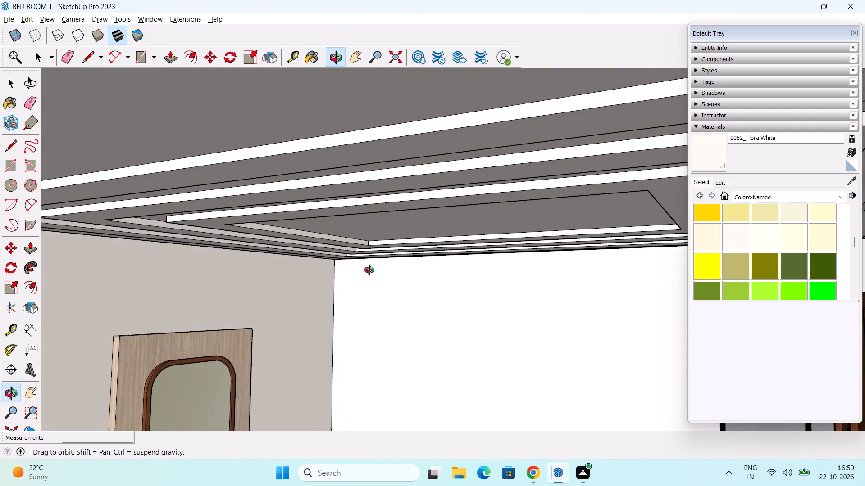
pyautogui.moveTo(369, 270); pyautogui.dragTo(369, 274, button='middle')
pyautogui.scroll(-2, 369, 267)
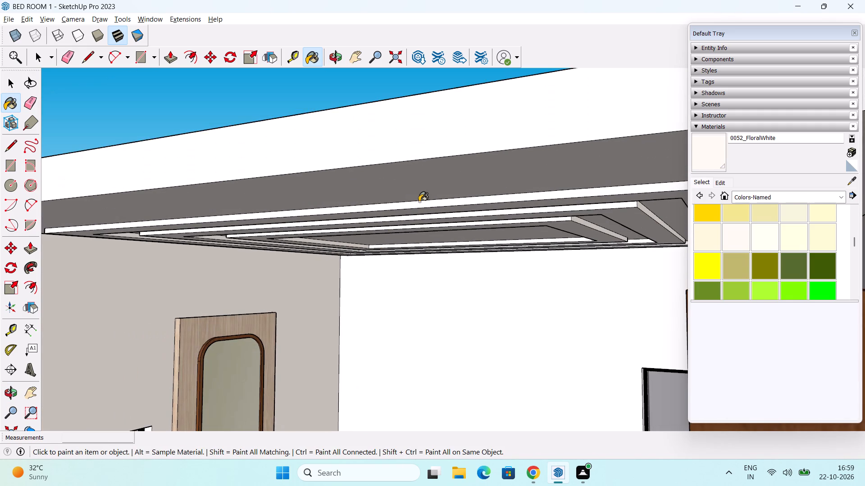
pyautogui.click(419, 202)
pyautogui.scroll(4, 421, 225)
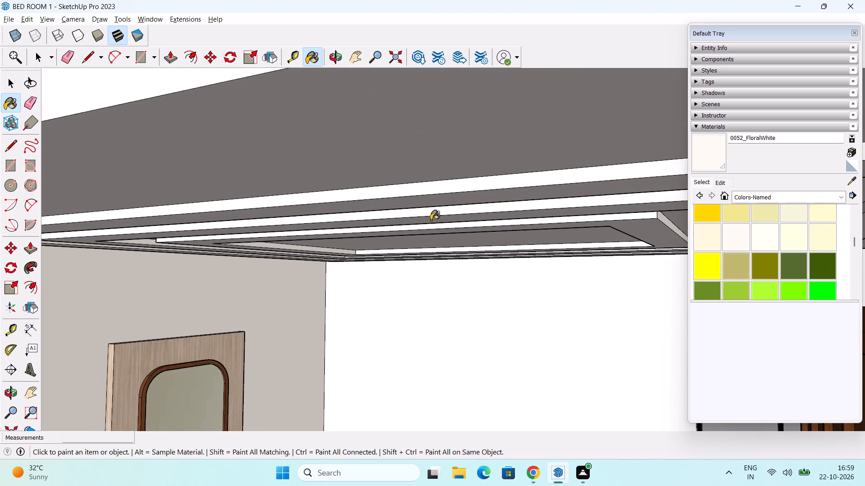
pyautogui.click(434, 210)
pyautogui.scroll(2, 432, 226)
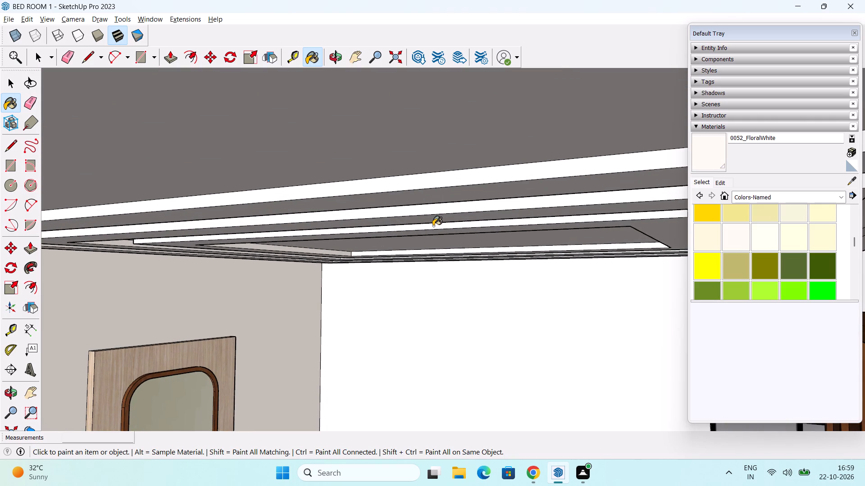
pyautogui.click(437, 224)
pyautogui.moveTo(427, 287); pyautogui.dragTo(343, 166, button='middle')
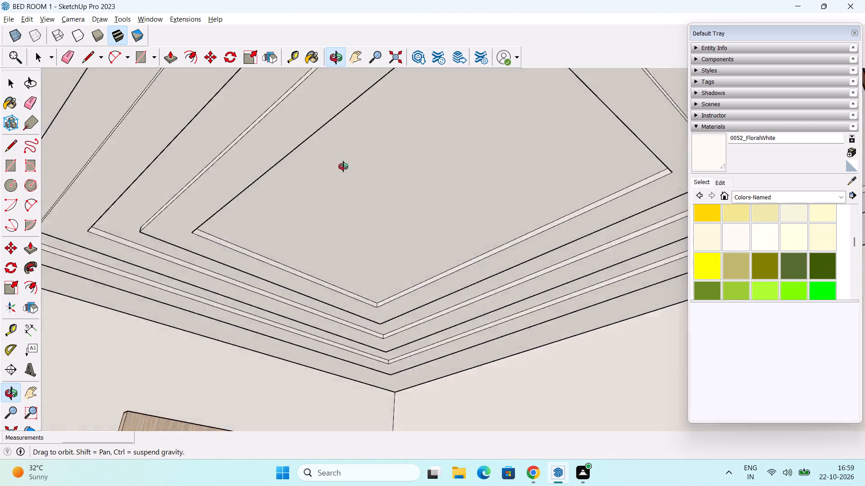
pyautogui.moveTo(343, 166); pyautogui.dragTo(344, 135, button='middle')
pyautogui.click(362, 168)
# Examine the painted ceiling borders and the room from several angles.
pyautogui.scroll(-1, 321, 200)
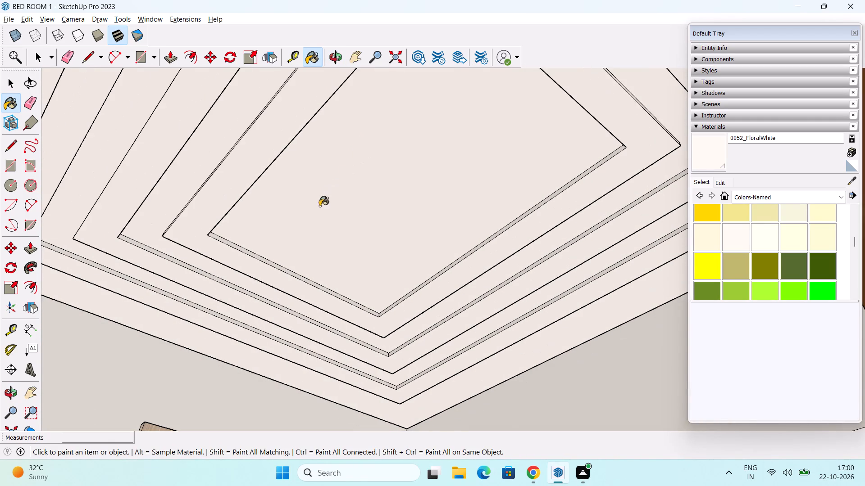
pyautogui.moveTo(291, 235); pyautogui.dragTo(443, 244, button='middle')
pyautogui.scroll(-3, 385, 244)
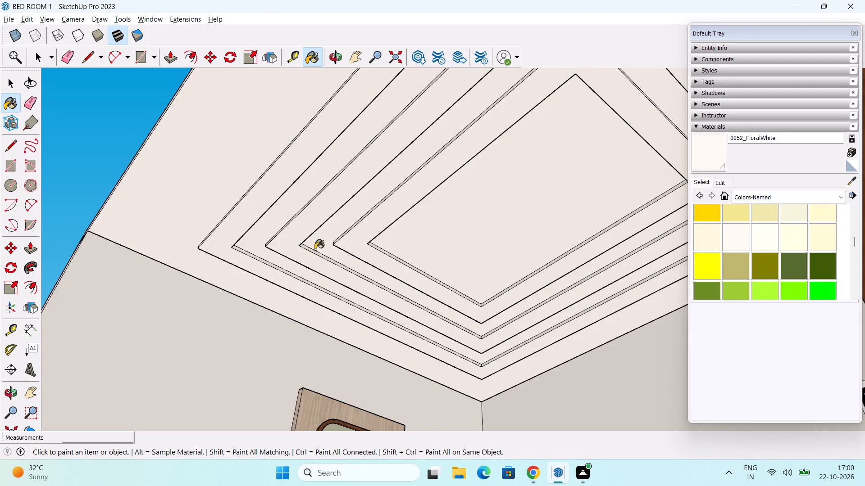
pyautogui.moveTo(288, 246); pyautogui.dragTo(480, 298, button='middle')
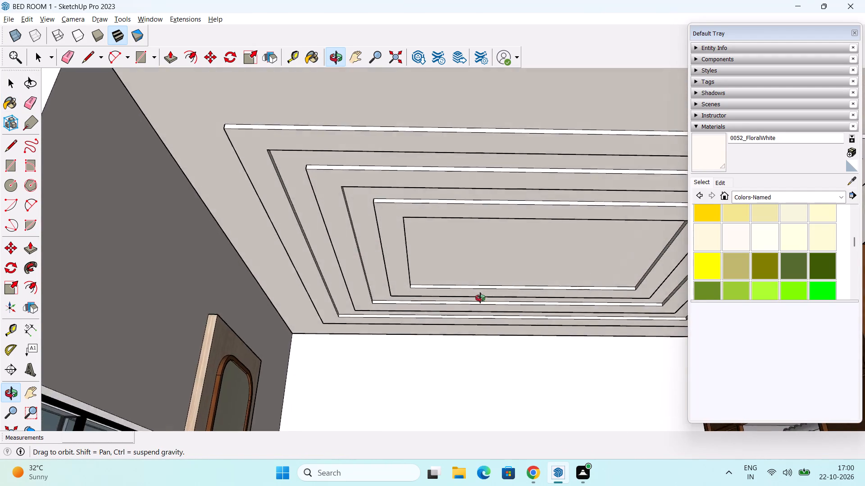
pyautogui.moveTo(480, 298); pyautogui.dragTo(423, 367, button='middle')
pyautogui.press('space')
pyautogui.scroll(-5, 412, 327)
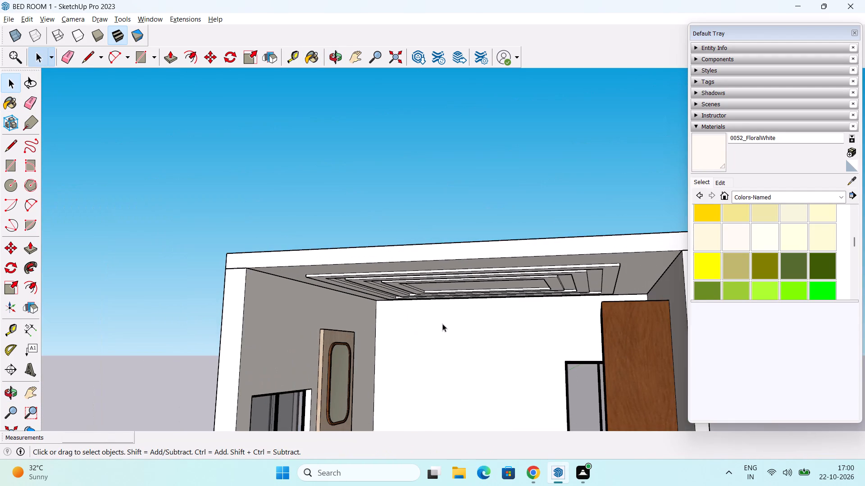
pyautogui.moveTo(457, 324); pyautogui.dragTo(390, 290, button='middle')
pyautogui.moveTo(413, 306); pyautogui.dragTo(441, 224, button='middle')
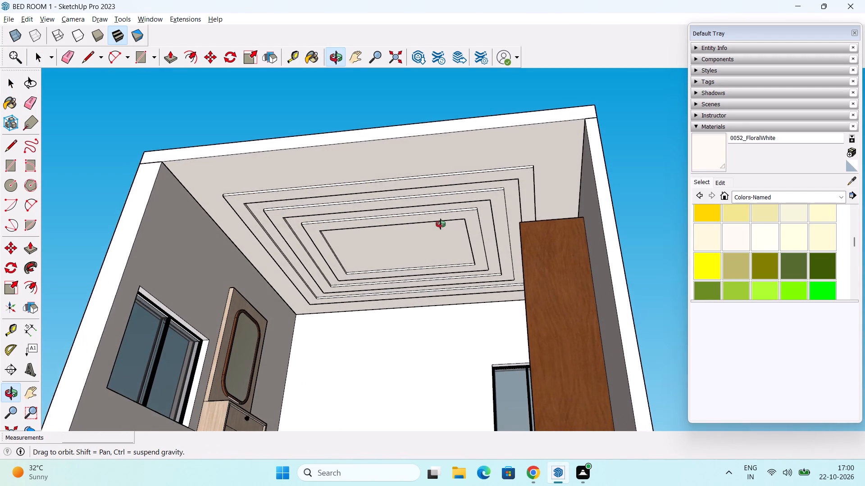
# Examine the painted ceiling borders and the furnished room from below and from the open front.
pyautogui.moveTo(441, 224); pyautogui.dragTo(386, 274, button='middle')
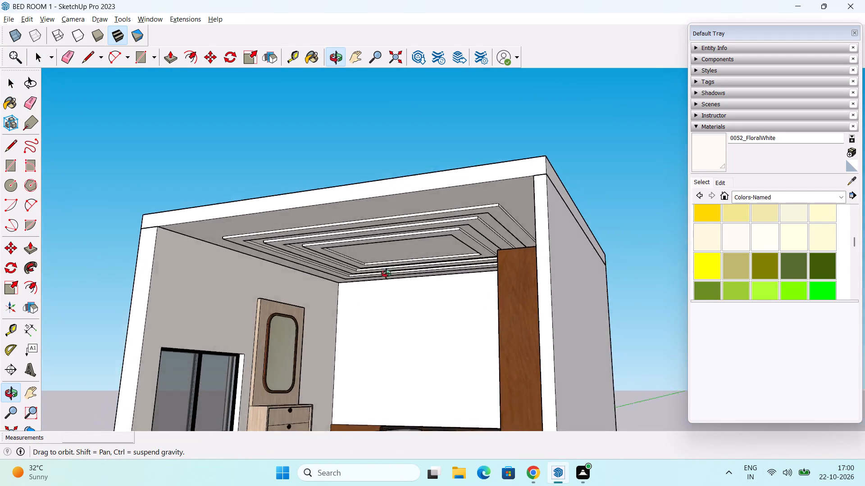
pyautogui.moveTo(386, 274); pyautogui.dragTo(446, 174, button='middle')
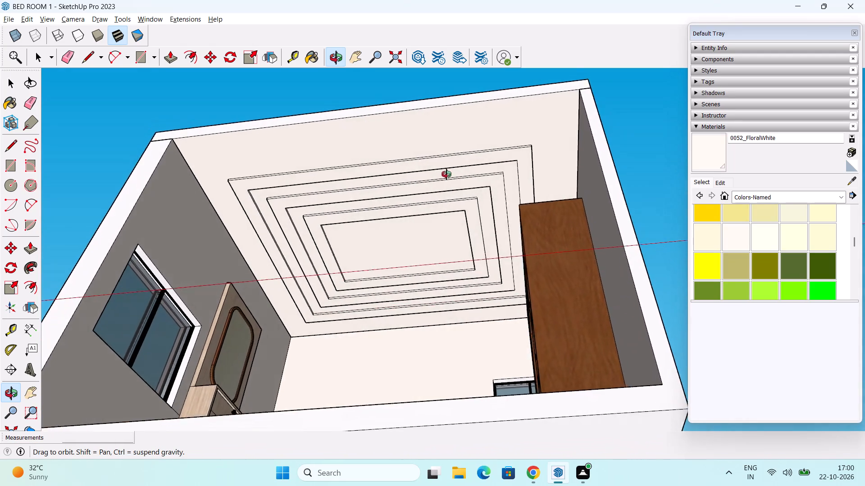
pyautogui.moveTo(446, 174); pyautogui.dragTo(450, 285, button='middle')
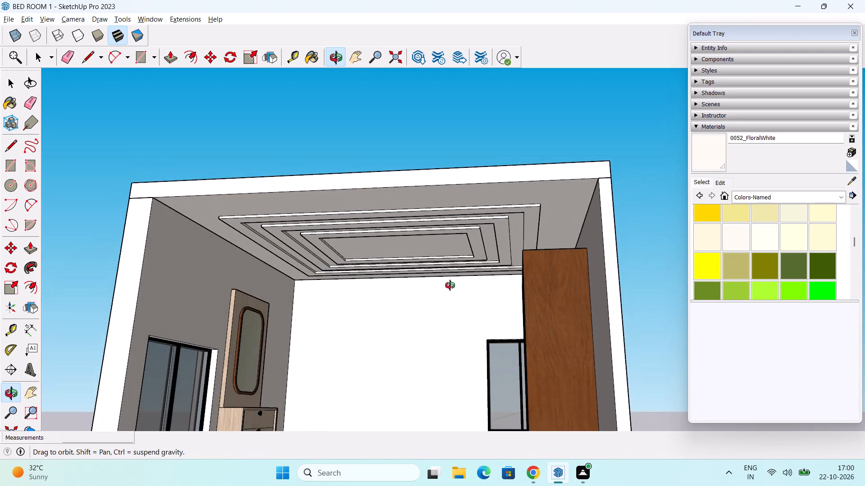
pyautogui.moveTo(450, 285); pyautogui.dragTo(462, 334, button='middle')
pyautogui.moveTo(461, 336); pyautogui.dragTo(483, 290, button='middle')
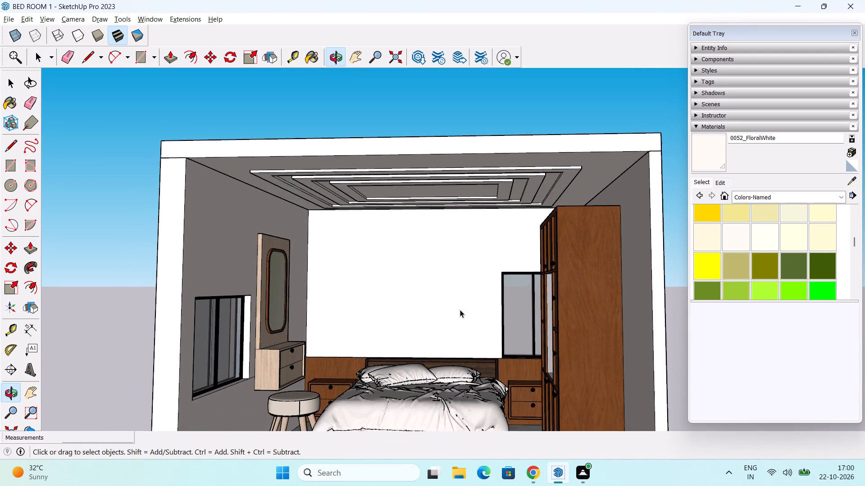
pyautogui.moveTo(453, 316); pyautogui.dragTo(465, 293, button='middle')
pyautogui.scroll(1, 457, 279)
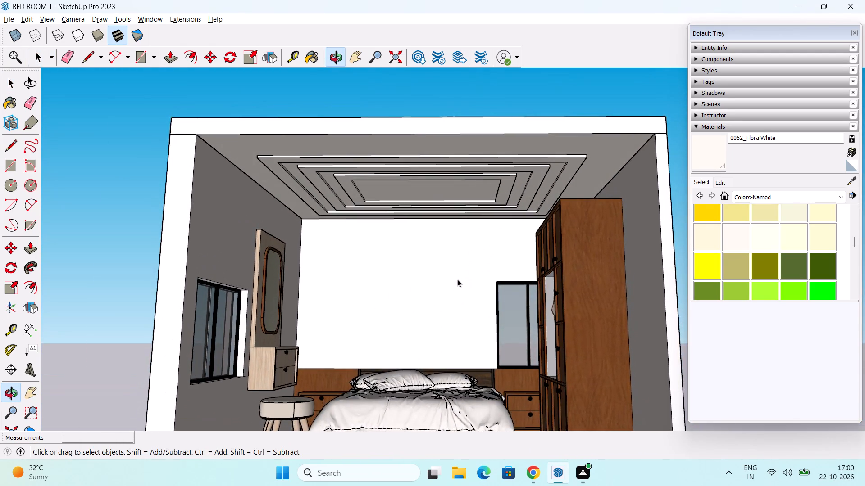
pyautogui.scroll(1, 457, 279)
pyautogui.scroll(-1, 467, 288)
pyautogui.moveTo(467, 288); pyautogui.dragTo(449, 233, button='middle')
pyautogui.scroll(-2, 461, 233)
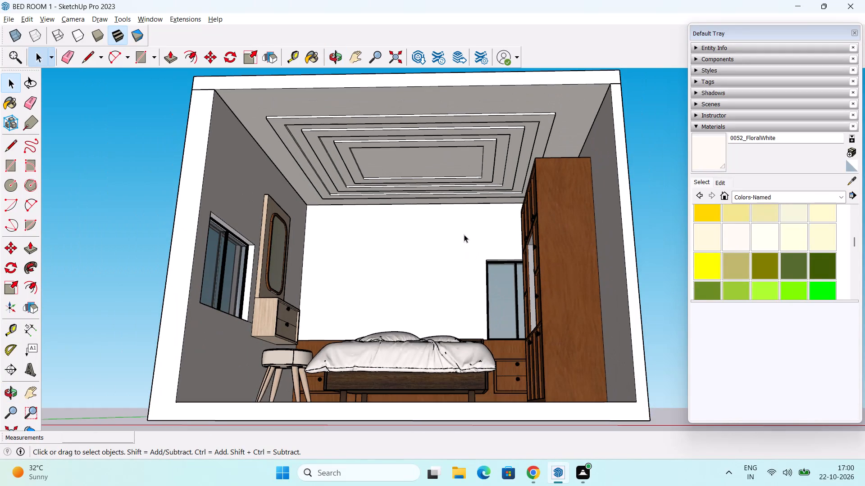
# Save the bedroom model.
pyautogui.hotkey('ctrl', 's')
pyautogui.hotkey('ctrl', 's')
pyautogui.hotkey('ctrl', 's')
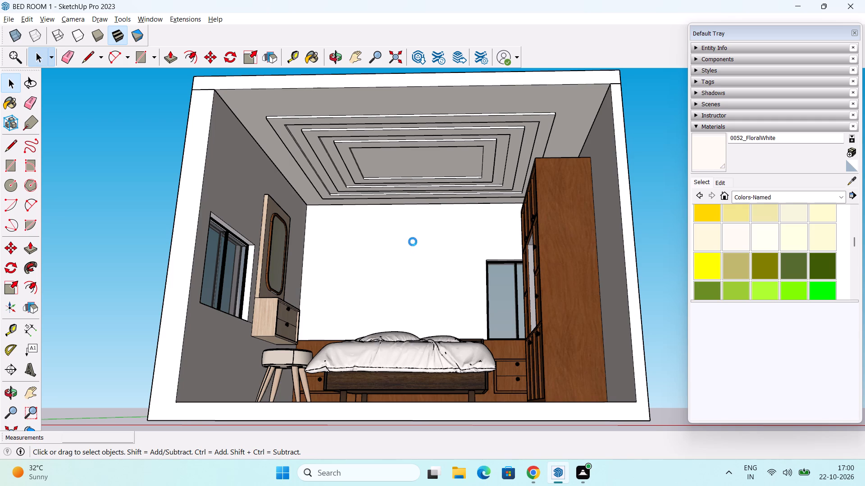
# Paint the outer face of the wardrobe-side wall with 0052_FloralWhite.
pyautogui.moveTo(413, 242); pyautogui.dragTo(337, 322, button='middle')
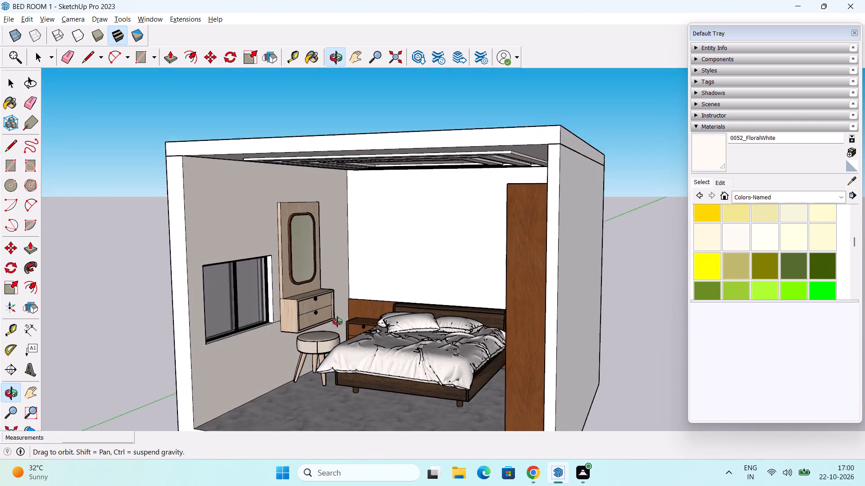
pyautogui.moveTo(337, 322); pyautogui.dragTo(295, 304, button='middle')
pyautogui.click(698, 154)
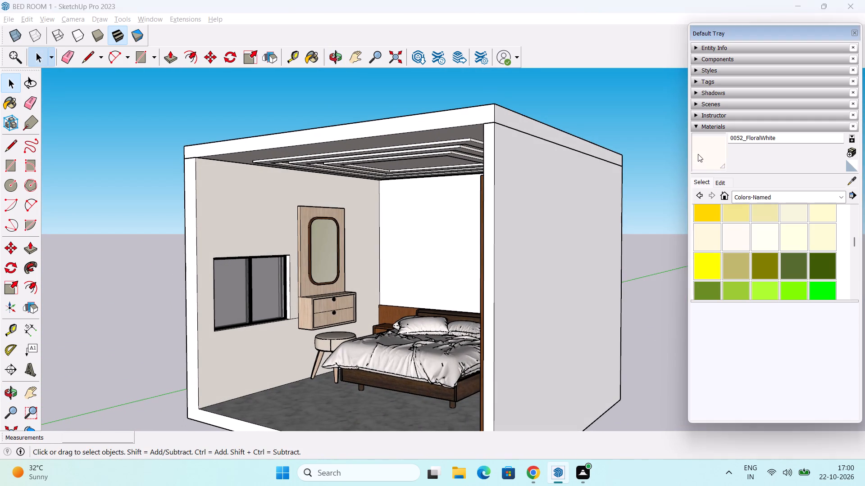
pyautogui.click(571, 251)
pyautogui.moveTo(447, 279); pyautogui.dragTo(468, 289, button='middle')
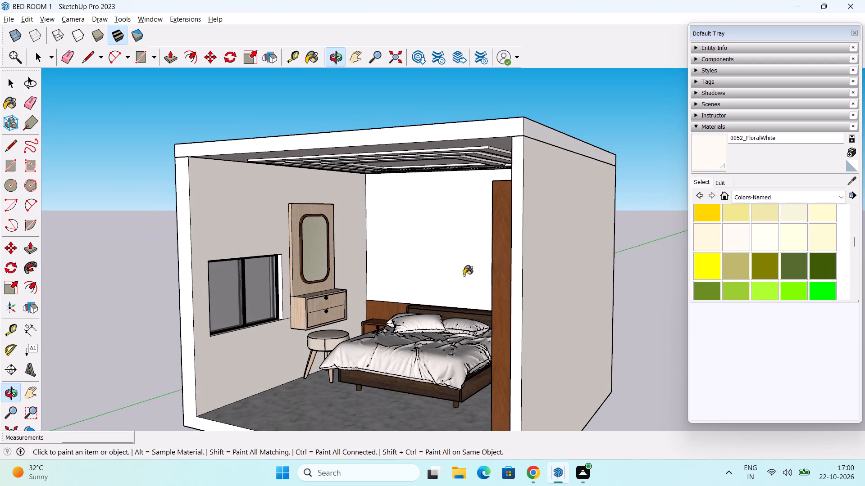
pyautogui.press('space')
# Examine the ceiling borders, walls and furniture from several angles, moving in towards the bed wall and wardrobe.
pyautogui.moveTo(432, 245); pyautogui.dragTo(410, 297, button='middle')
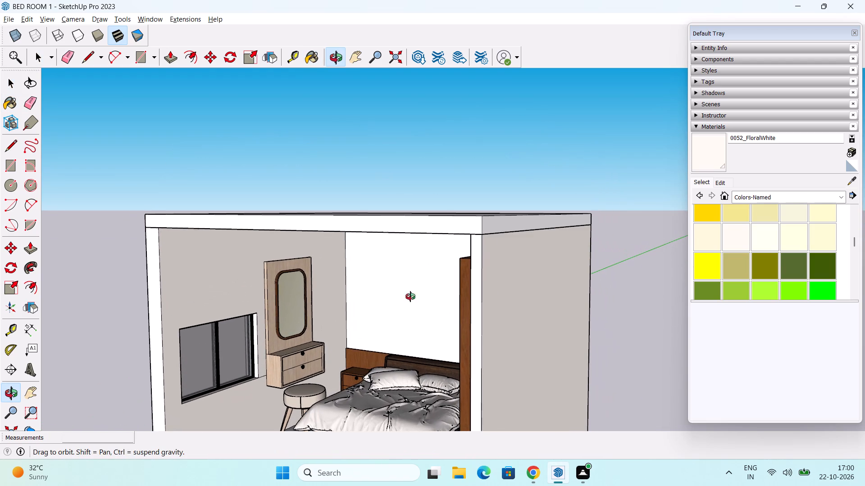
pyautogui.moveTo(410, 297); pyautogui.dragTo(410, 296, button='middle')
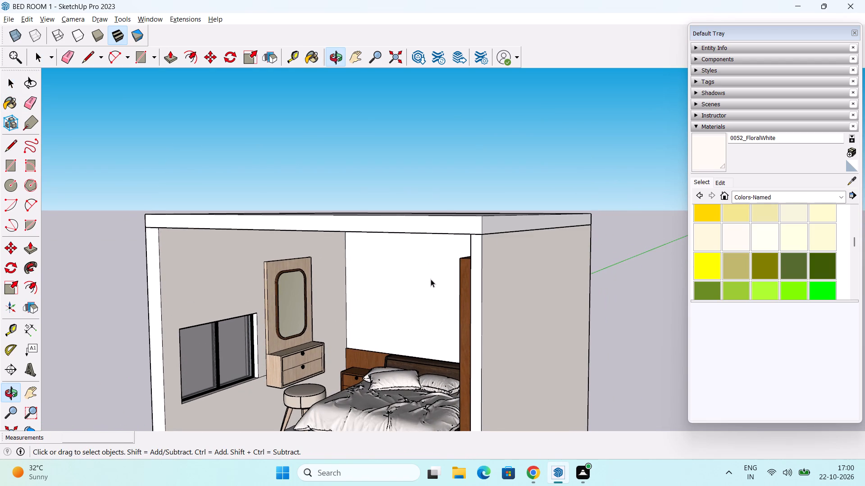
pyautogui.moveTo(431, 279); pyautogui.dragTo(391, 186, button='middle')
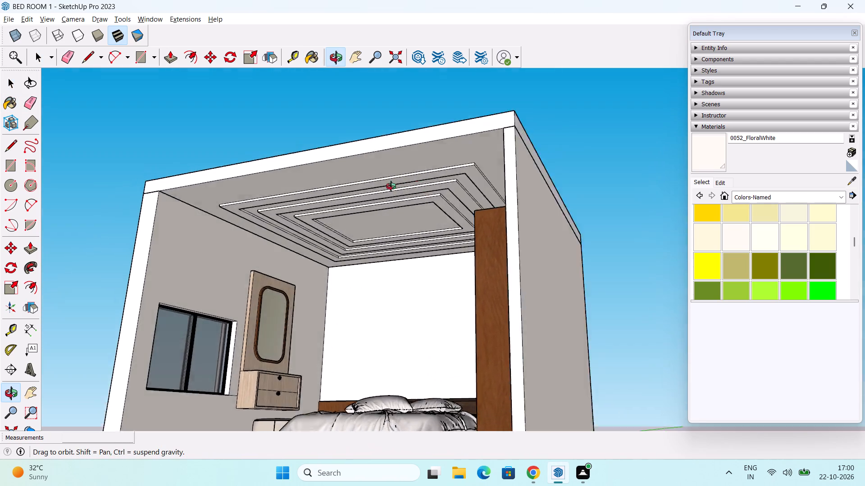
pyautogui.moveTo(391, 186); pyautogui.dragTo(444, 187, button='middle')
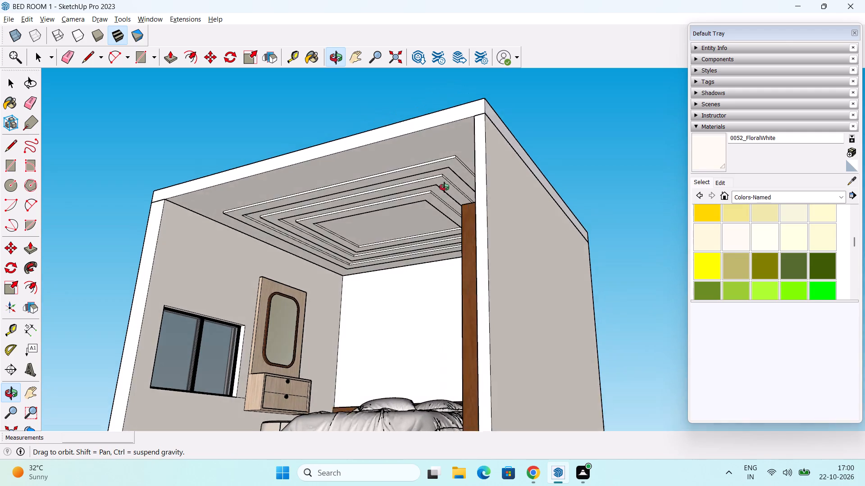
pyautogui.moveTo(444, 187); pyautogui.dragTo(600, 225, button='middle')
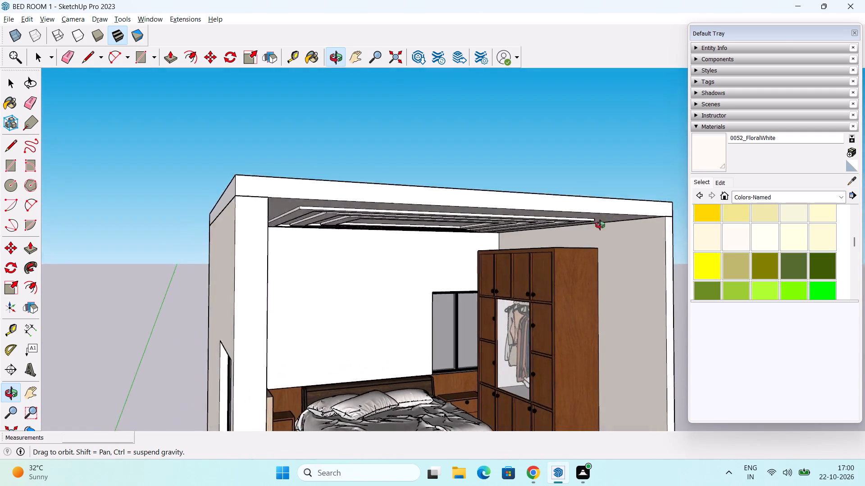
pyautogui.moveTo(600, 225); pyautogui.dragTo(487, 257, button='middle')
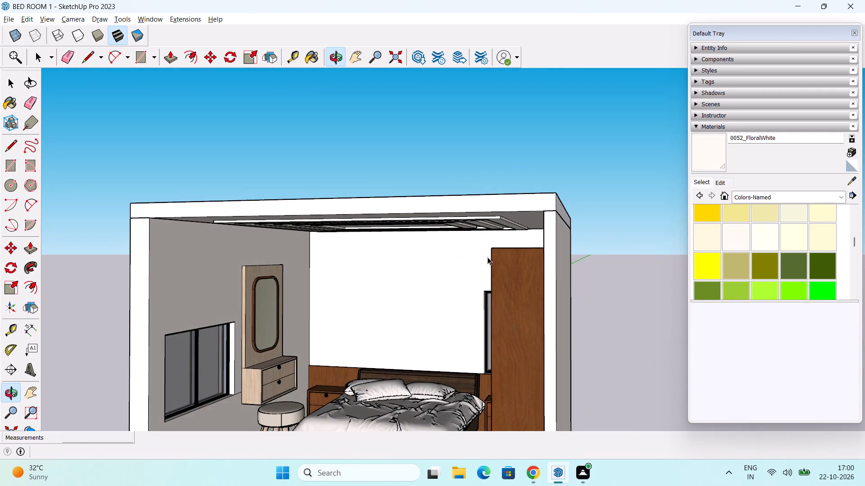
pyautogui.moveTo(487, 257); pyautogui.dragTo(488, 256, button='middle')
pyautogui.keyDown('shift'); pyautogui.moveTo(425, 319); pyautogui.dragTo(380, 222, button='middle'); pyautogui.keyUp('shift')
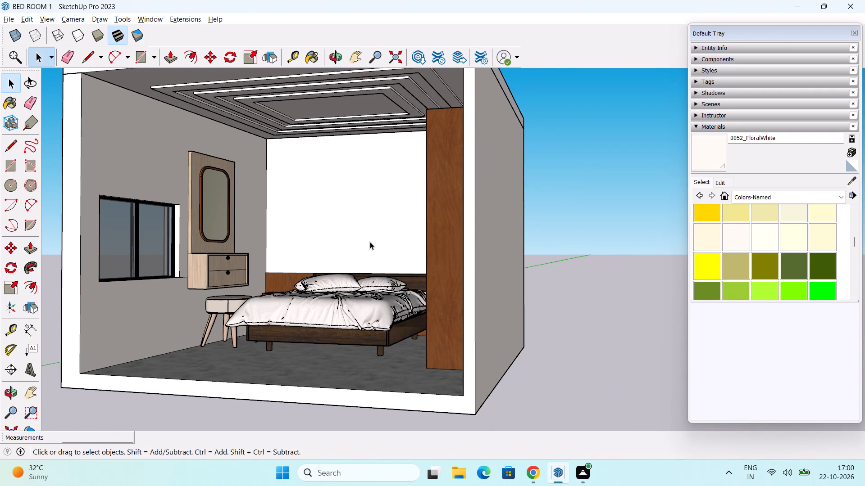
pyautogui.keyDown('shift'); pyautogui.moveTo(364, 238); pyautogui.dragTo(383, 262, button='middle'); pyautogui.keyUp('shift')
pyautogui.keyDown('shift'); pyautogui.scroll(-1, 392, 265); pyautogui.keyUp('shift')
pyautogui.moveTo(395, 276); pyautogui.dragTo(453, 229, button='middle')
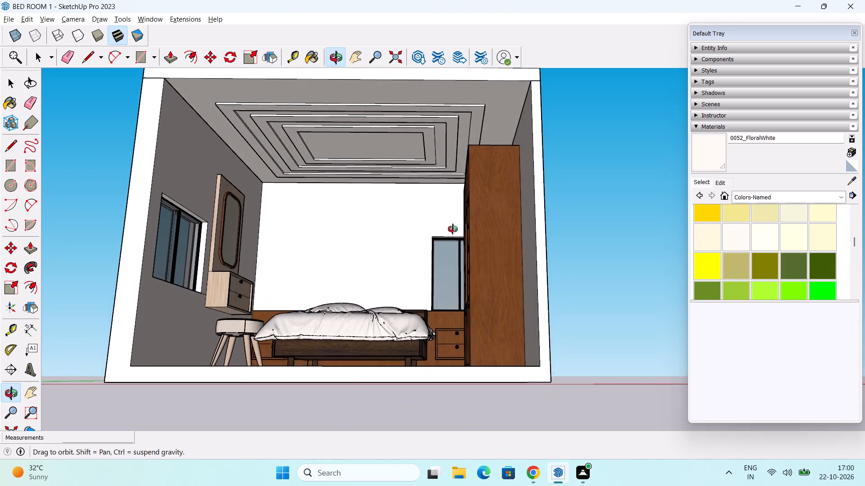
pyautogui.moveTo(453, 229); pyautogui.dragTo(441, 310, button='middle')
pyautogui.scroll(2, 406, 306)
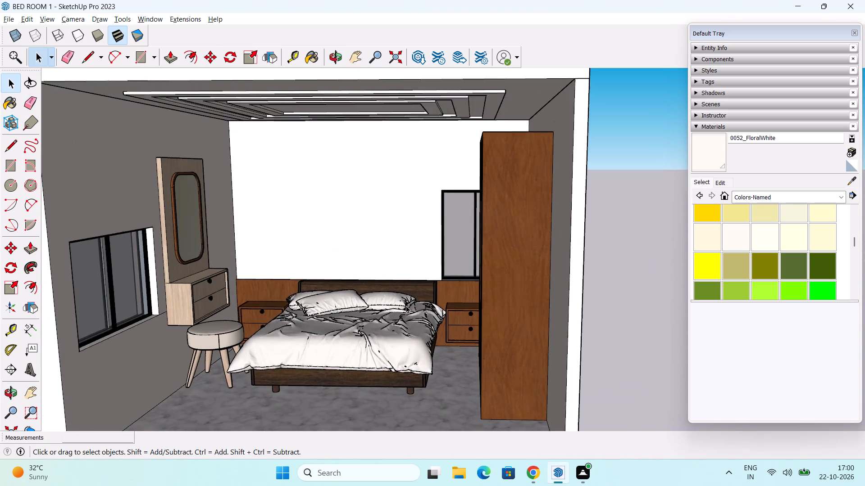
pyautogui.scroll(2, 406, 306)
pyautogui.moveTo(409, 302); pyautogui.dragTo(371, 234, button='middle')
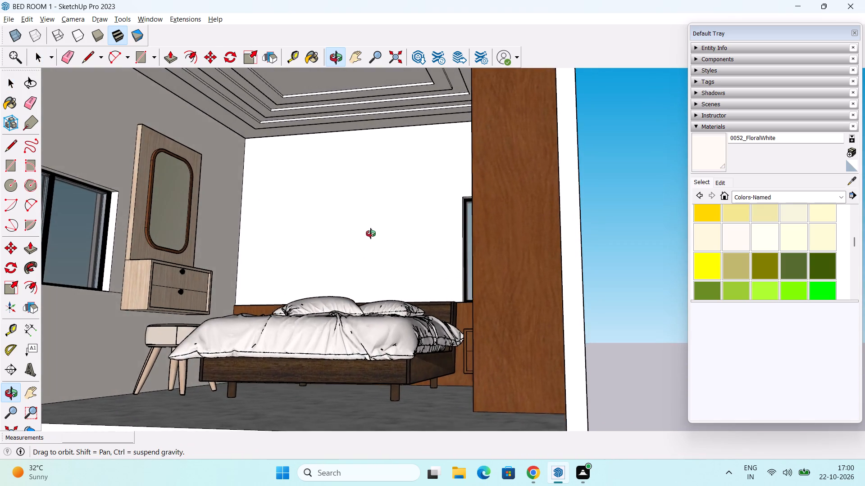
pyautogui.moveTo(371, 234); pyautogui.dragTo(426, 296, button='middle')
pyautogui.scroll(2, 418, 255)
pyautogui.moveTo(418, 252); pyautogui.dragTo(405, 317, button='middle')
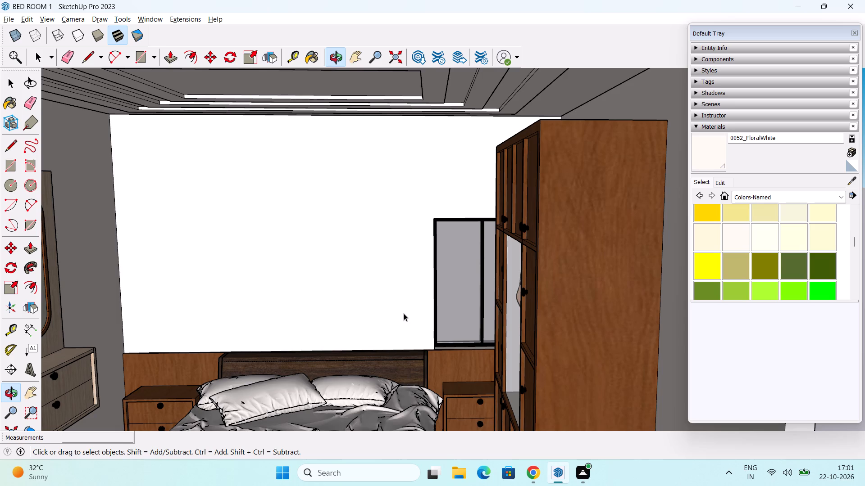
pyautogui.moveTo(402, 311); pyautogui.dragTo(402, 301, button='middle')
# Save the bedroom model again.
pyautogui.hotkey('ctrl', 's')
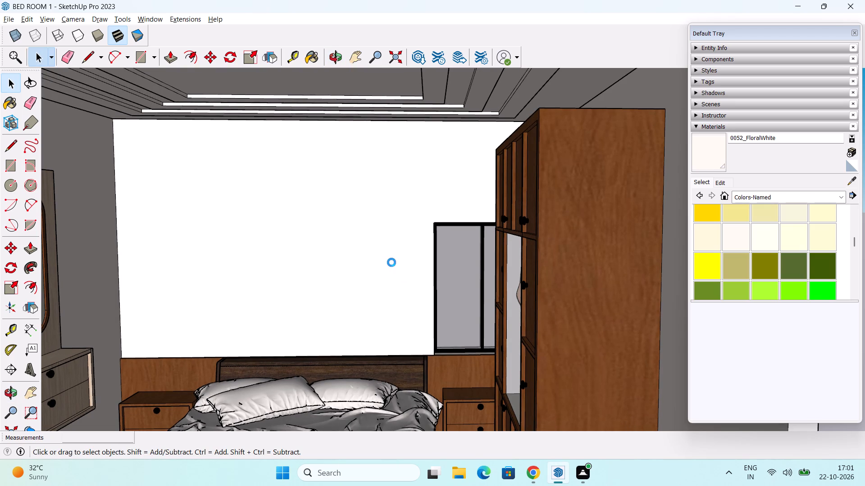
pyautogui.hotkey('ctrl', 's')
pyautogui.hotkey('ctrl', 's')
pyautogui.hotkey('ctrl', 's')
# Paint the three ceiling borders' short vertical faces towards the mirror wall and the innermost border's front face with 0052_FloralWhite.
pyautogui.moveTo(362, 270); pyautogui.dragTo(324, 234, button='middle')
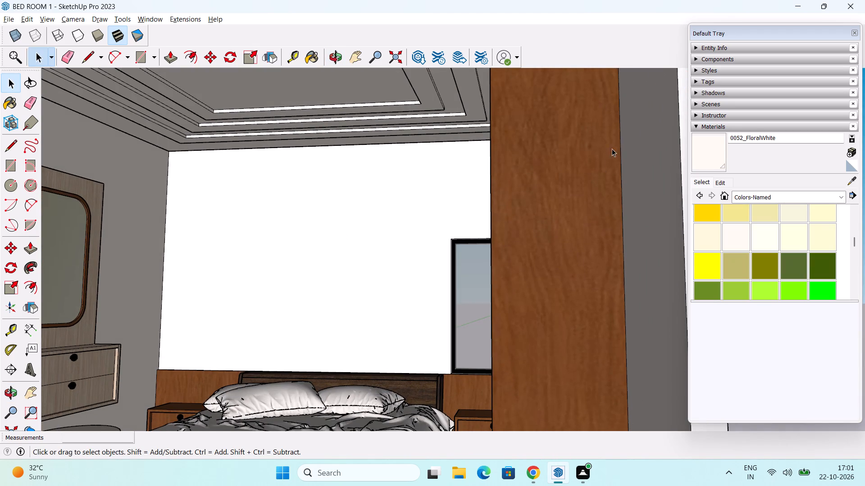
pyautogui.moveTo(701, 154); pyautogui.dragTo(692, 153)
pyautogui.moveTo(181, 144); pyautogui.dragTo(373, 153, button='middle')
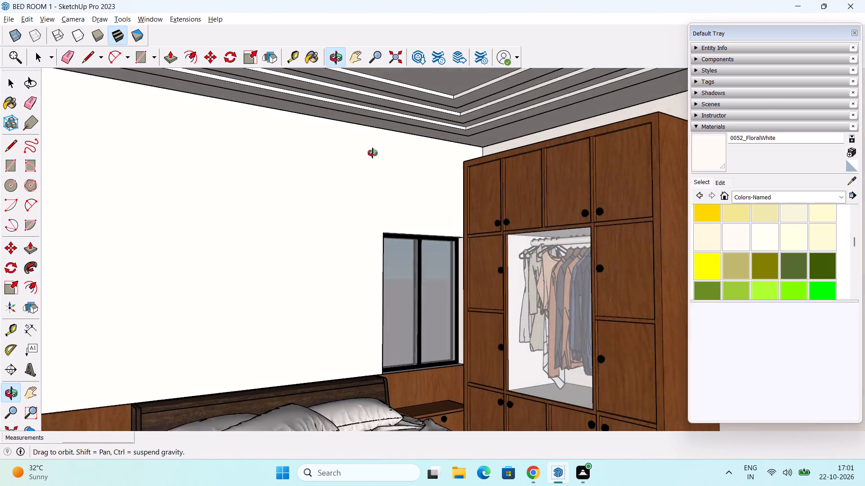
pyautogui.moveTo(373, 153); pyautogui.dragTo(364, 193, button='middle')
pyautogui.moveTo(298, 176); pyautogui.dragTo(316, 246, button='middle')
pyautogui.scroll(1, 163, 212)
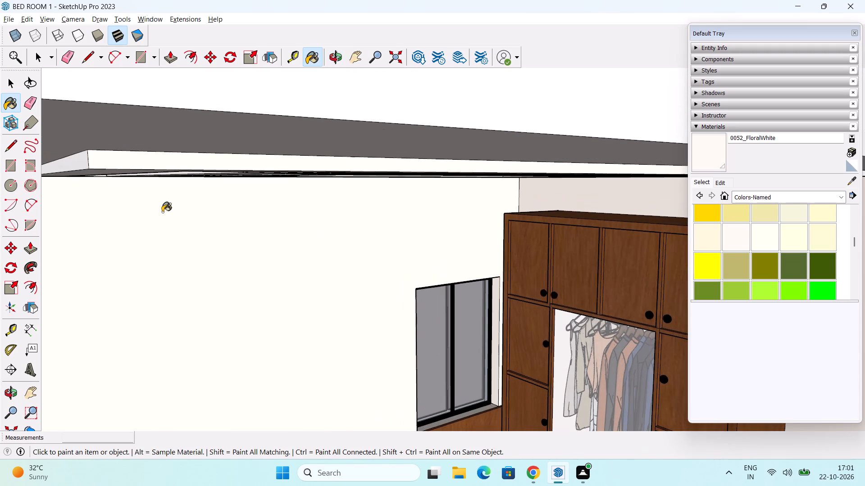
pyautogui.moveTo(145, 211); pyautogui.dragTo(197, 177, button='middle')
pyautogui.moveTo(260, 191); pyautogui.dragTo(188, 183, button='middle')
pyautogui.keyDown('shift'); pyautogui.moveTo(398, 184); pyautogui.dragTo(339, 196, button='middle'); pyautogui.keyUp('shift')
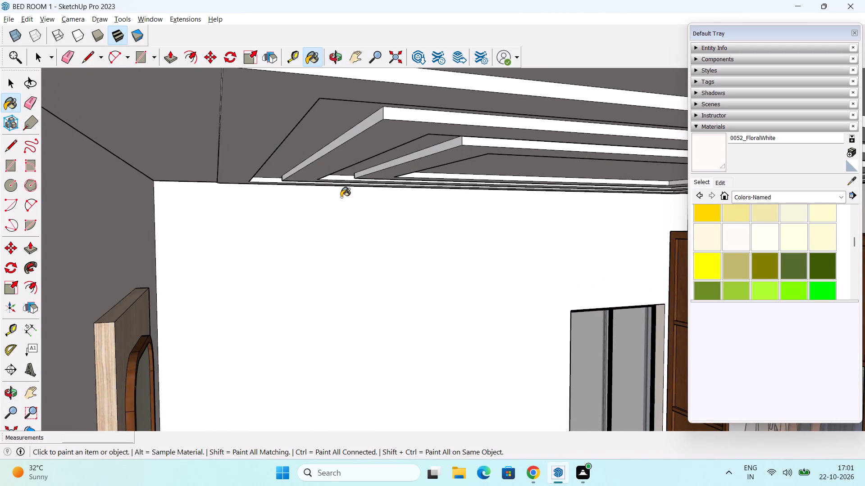
pyautogui.moveTo(341, 197); pyautogui.dragTo(331, 231, button='middle')
pyautogui.moveTo(321, 238); pyautogui.dragTo(355, 197, button='middle')
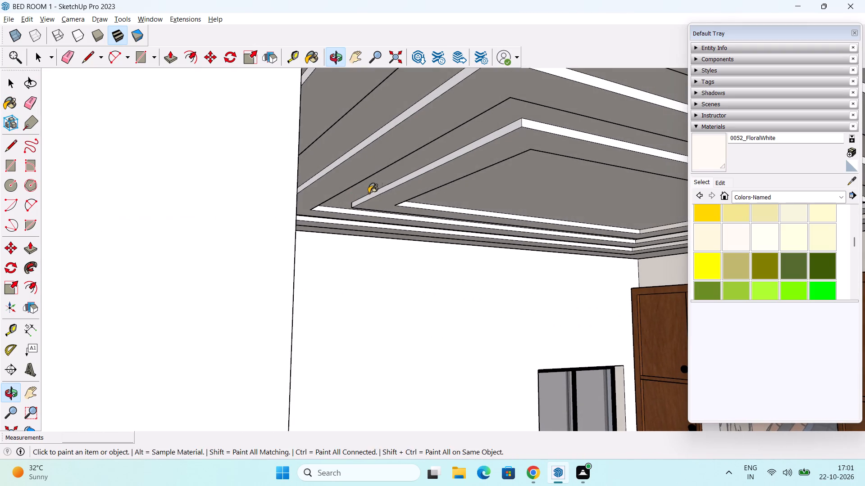
pyautogui.keyDown('shift'); pyautogui.moveTo(384, 186); pyautogui.dragTo(342, 256, button='middle'); pyautogui.keyUp('shift')
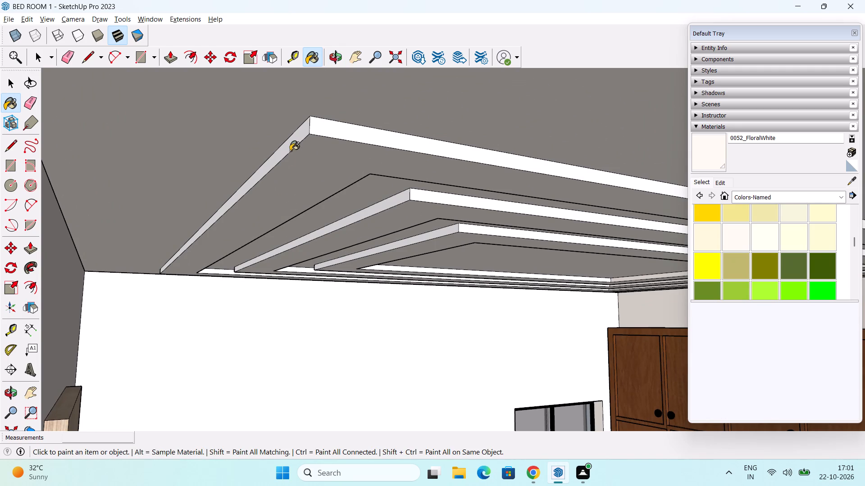
pyautogui.click(287, 144)
pyautogui.scroll(2, 355, 189)
pyautogui.click(404, 202)
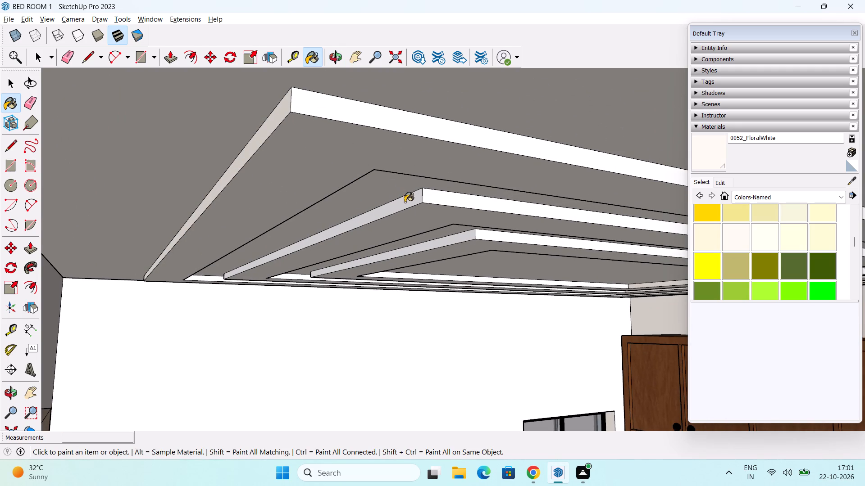
pyautogui.click(465, 235)
pyautogui.click(487, 236)
# Paint the front faces of the middle and outermost ceiling borders with 0052_FloralWhite.
pyautogui.click(447, 198)
pyautogui.click(381, 116)
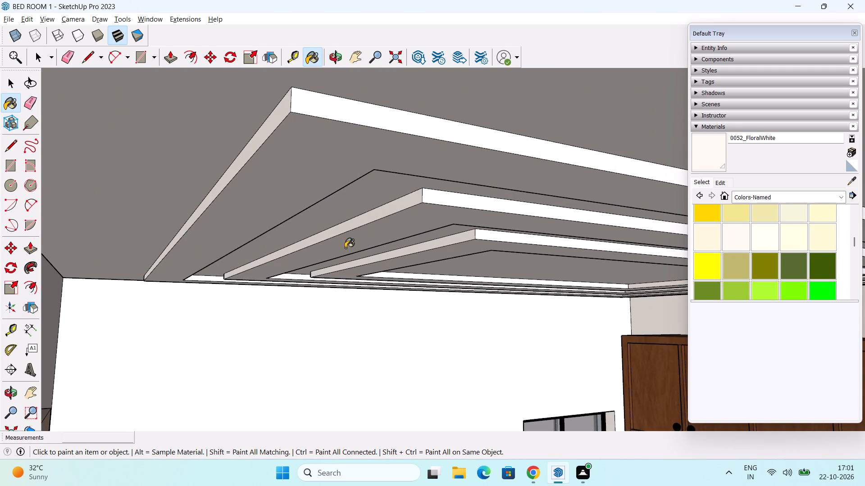
# Paint the three ceiling borders' short vertical faces on the wardrobe side and their long front faces with 0052_FloralWhite.
pyautogui.moveTo(325, 274); pyautogui.dragTo(242, 257, button='middle')
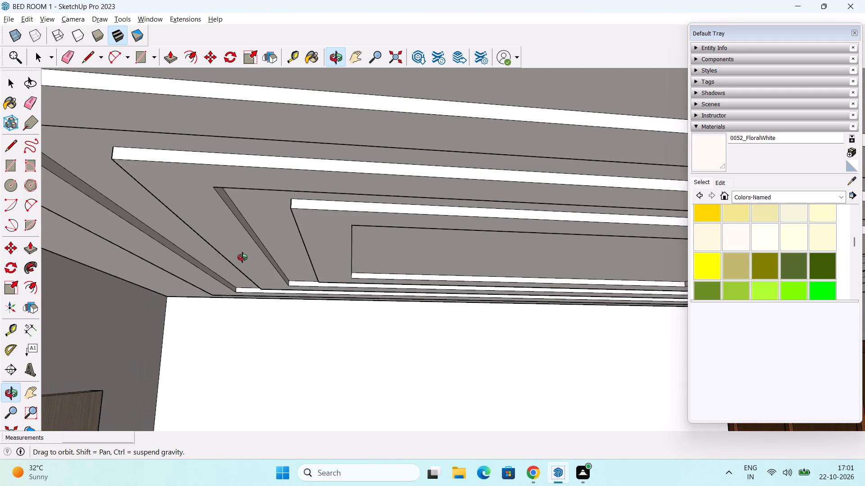
pyautogui.moveTo(242, 257); pyautogui.dragTo(144, 226, button='middle')
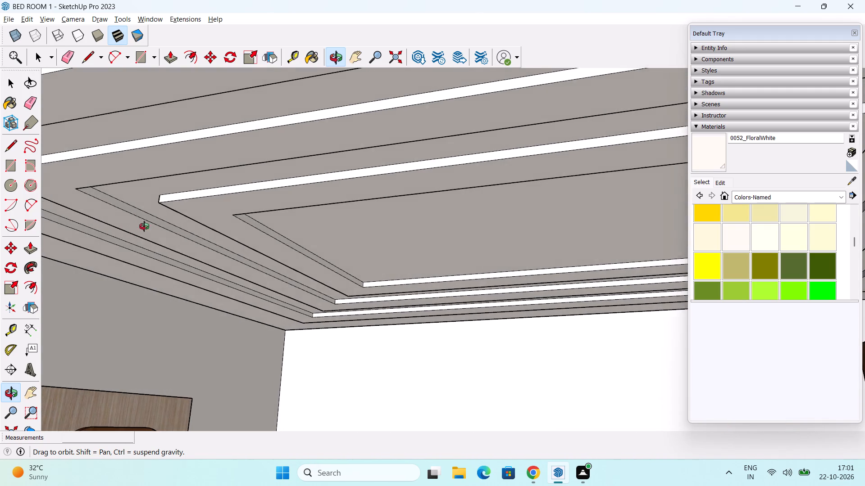
pyautogui.moveTo(144, 226); pyautogui.dragTo(187, 248, button='middle')
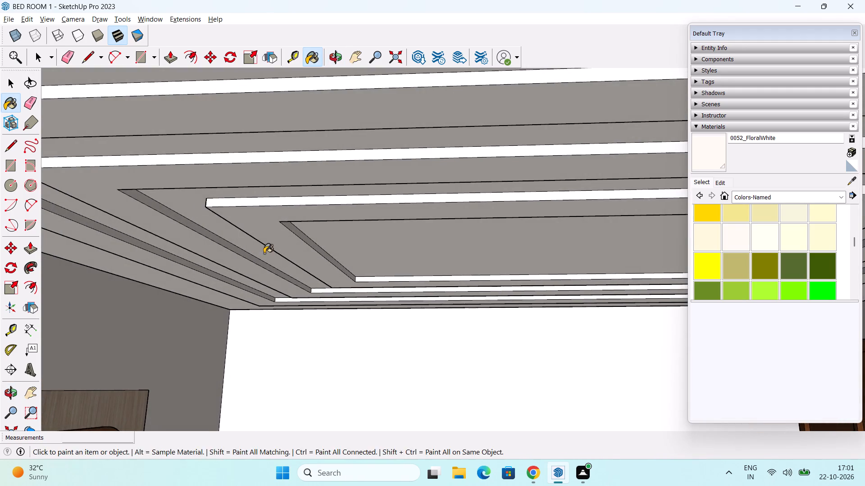
pyautogui.keyDown('shift'); pyautogui.moveTo(264, 253); pyautogui.dragTo(36, 262, button='middle'); pyautogui.keyUp('shift')
pyautogui.keyDown('shift'); pyautogui.moveTo(285, 259); pyautogui.dragTo(168, 284, button='middle'); pyautogui.keyUp('shift')
pyautogui.moveTo(369, 293); pyautogui.dragTo(273, 277, button='middle')
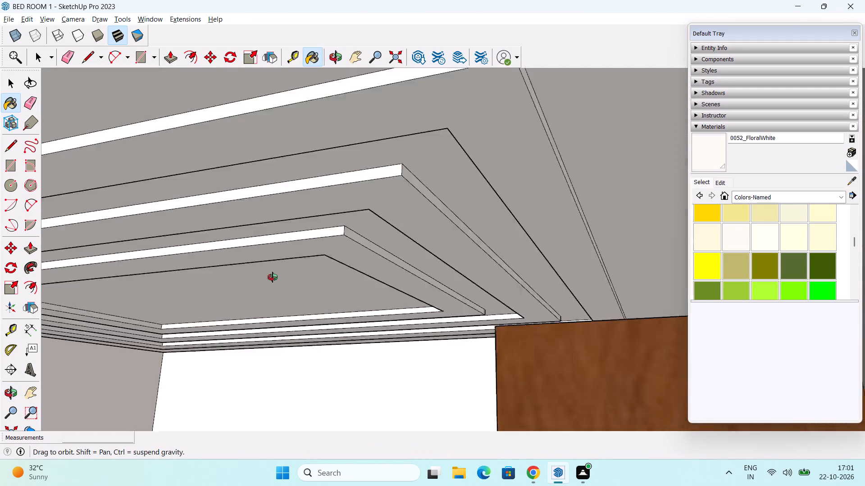
pyautogui.moveTo(273, 277); pyautogui.dragTo(291, 312, button='middle')
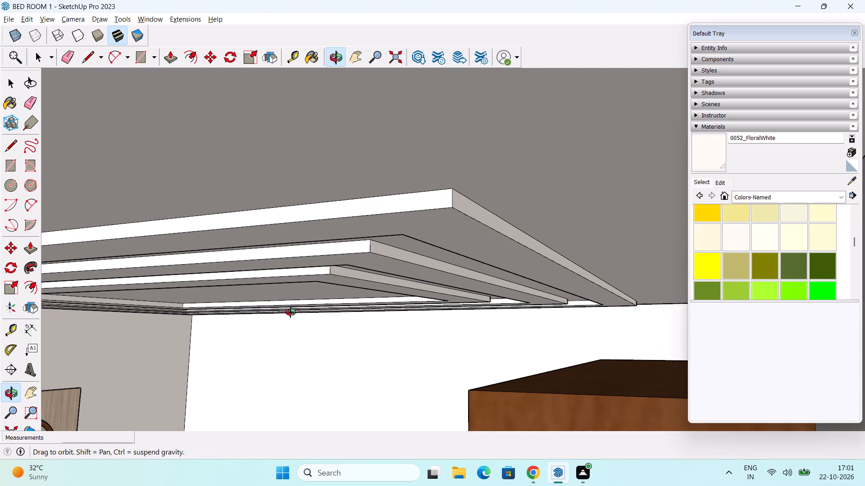
pyautogui.moveTo(291, 312); pyautogui.dragTo(287, 314, button='middle')
pyautogui.scroll(2, 435, 239)
pyautogui.click(452, 209)
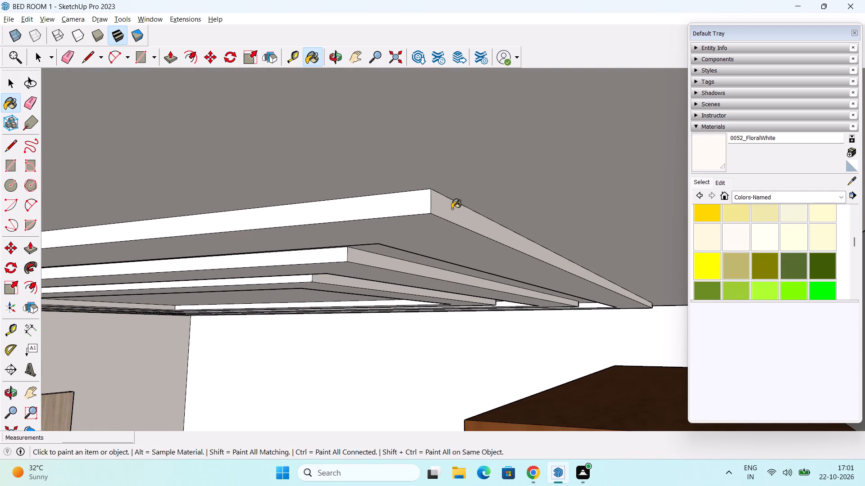
pyautogui.click(373, 262)
pyautogui.click(335, 281)
pyautogui.click(347, 207)
pyautogui.click(332, 253)
pyautogui.click(289, 279)
# Paint the three borders' inner vertical faces along the bed wall and the central ceiling panel with 0052_FloralWhite.
pyautogui.moveTo(342, 311); pyautogui.dragTo(330, 284, button='middle')
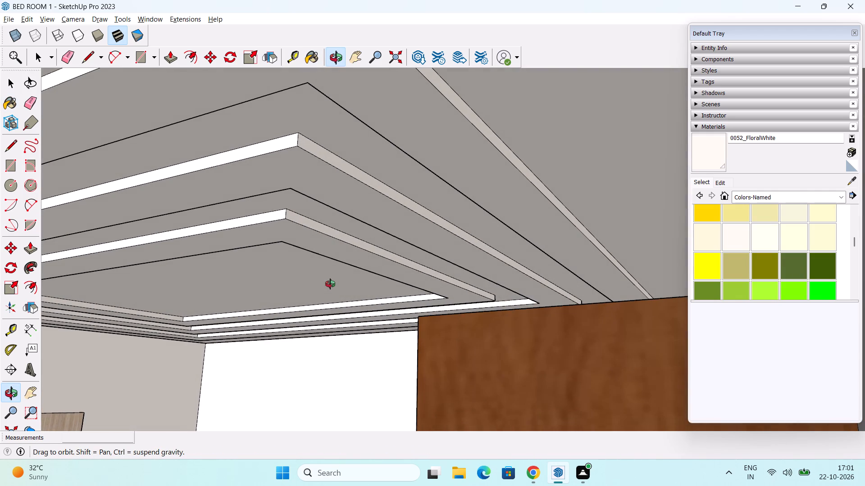
pyautogui.moveTo(330, 284); pyautogui.dragTo(333, 289, button='middle')
pyautogui.scroll(6, 539, 312)
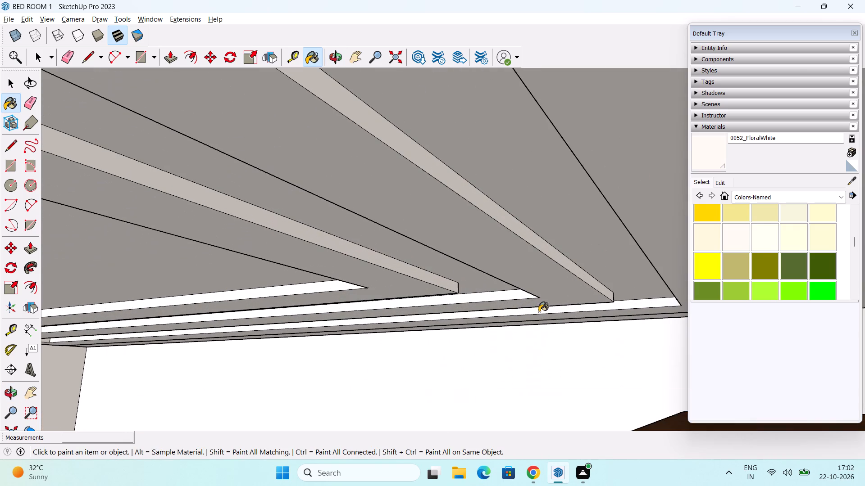
pyautogui.click(648, 303)
pyautogui.click(482, 294)
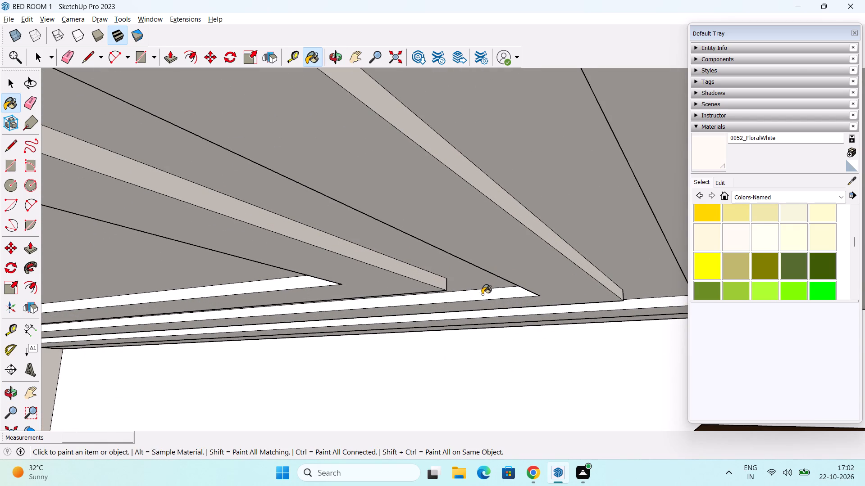
pyautogui.click(275, 284)
pyautogui.click(223, 264)
# Examine the whole bedroom from outside and within, checking the painted ceiling borders, walls and furniture.
pyautogui.scroll(-9, 325, 216)
pyautogui.press('space')
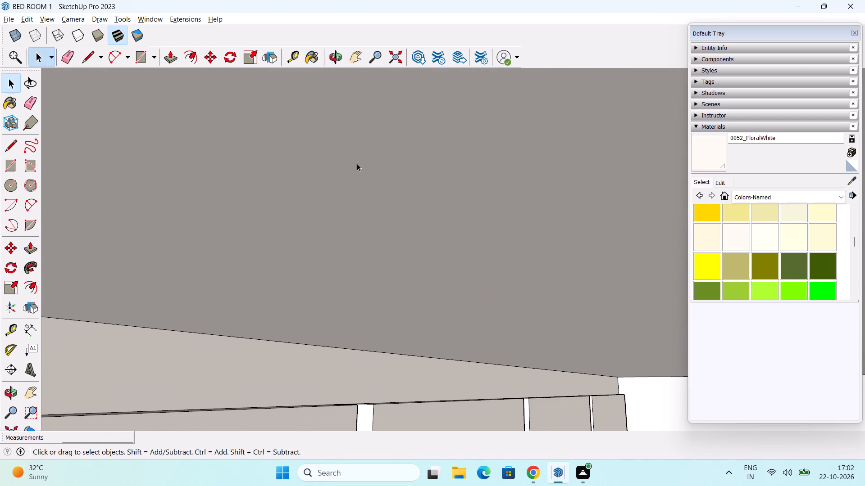
pyautogui.click(390, 57)
pyautogui.moveTo(346, 210); pyautogui.dragTo(360, 203, button='middle')
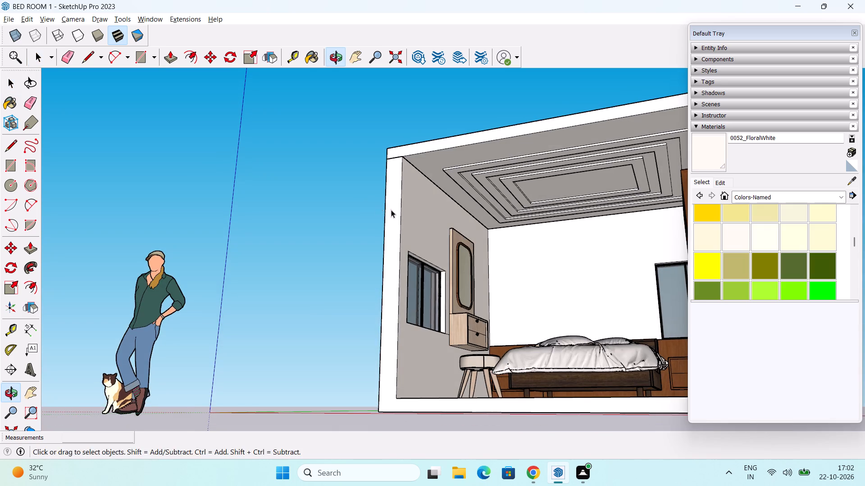
pyautogui.moveTo(399, 213); pyautogui.dragTo(195, 238, button='middle')
pyautogui.moveTo(257, 246); pyautogui.dragTo(353, 252, button='middle')
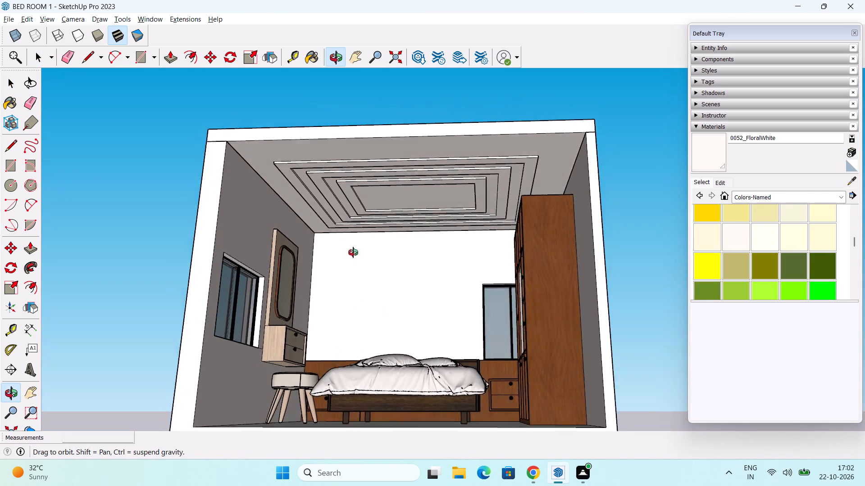
pyautogui.moveTo(353, 252); pyautogui.dragTo(357, 271, button='middle')
pyautogui.scroll(3, 346, 226)
pyautogui.moveTo(373, 250); pyautogui.dragTo(337, 216, button='middle')
pyautogui.keyDown('shift'); pyautogui.scroll(1, 338, 216); pyautogui.keyUp('shift')
pyautogui.scroll(-5, 344, 216)
pyautogui.moveTo(357, 218); pyautogui.dragTo(387, 308, button='middle')
pyautogui.scroll(4, 386, 289)
pyautogui.moveTo(395, 286); pyautogui.dragTo(264, 315, button='middle')
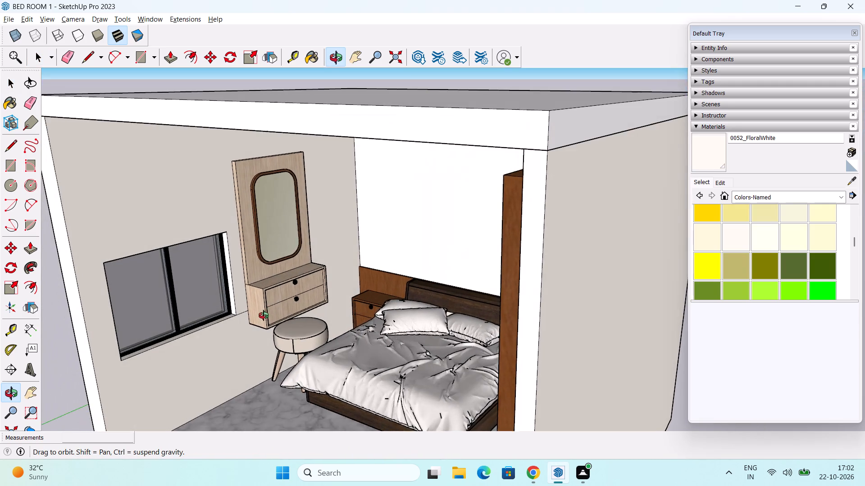
pyautogui.moveTo(264, 315); pyautogui.dragTo(234, 260, button='middle')
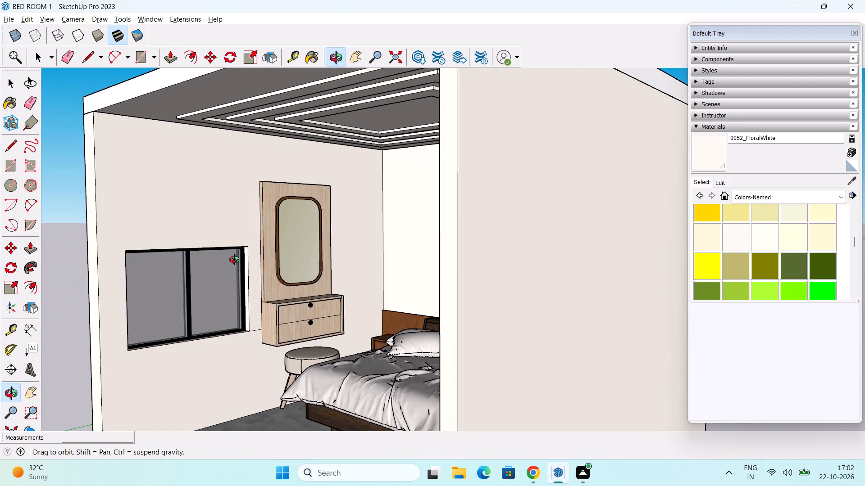
pyautogui.moveTo(234, 260); pyautogui.dragTo(427, 250, button='middle')
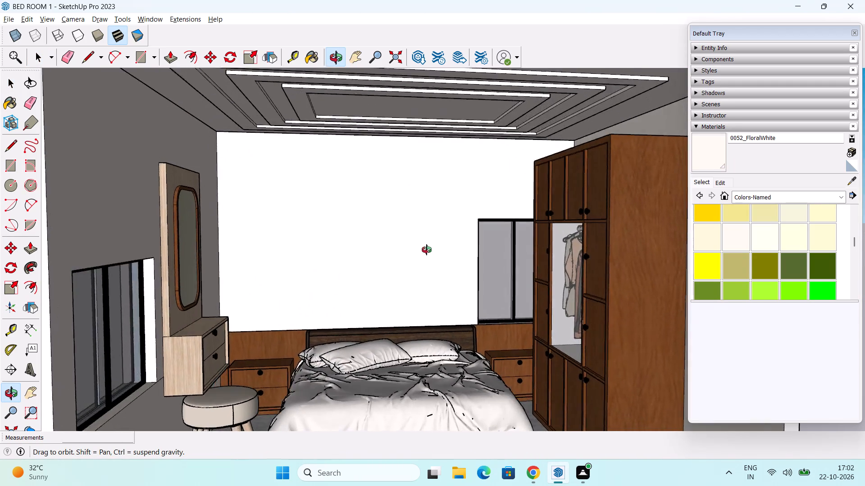
pyautogui.moveTo(427, 250); pyautogui.dragTo(418, 245, button='middle')
pyautogui.scroll(-1, 431, 245)
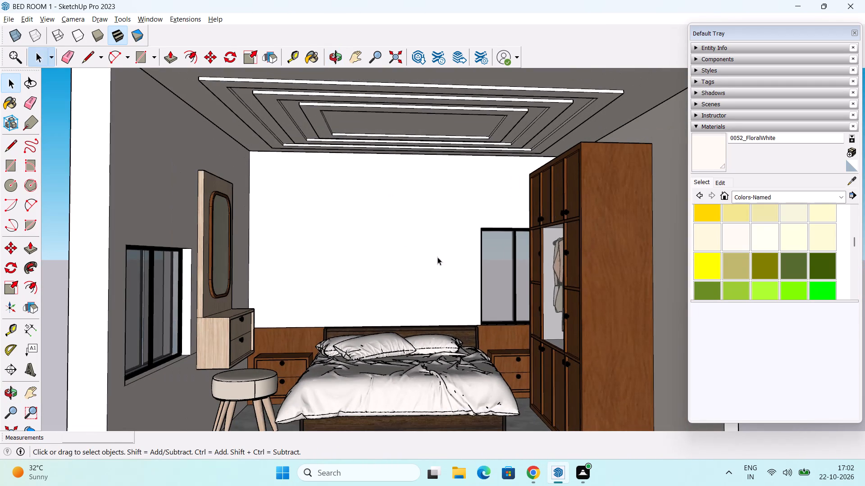
pyautogui.moveTo(437, 257); pyautogui.dragTo(426, 243, button='middle')
# Save the bedroom model.
pyautogui.hotkey('ctrl', 's')
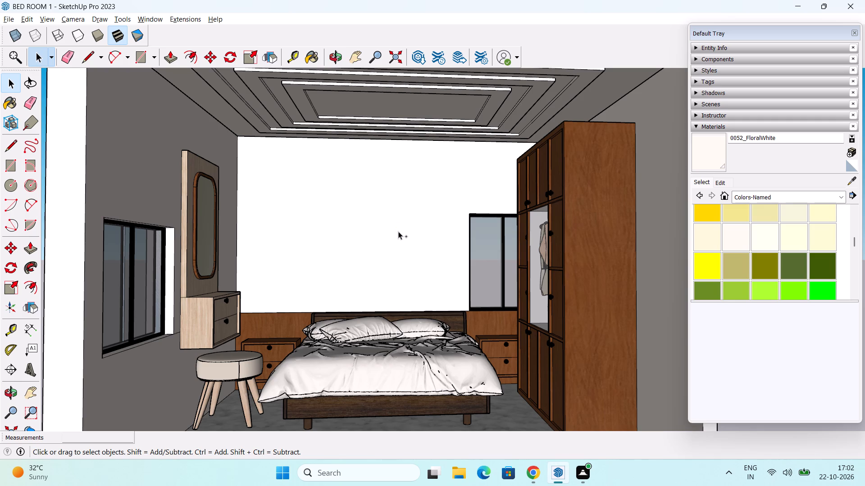
pyautogui.hotkey('ctrl', 's')
pyautogui.hotkey('ctrl', 's')
# Check the ceiling and bed area from below and the front, and save the bedroom model again.
pyautogui.moveTo(321, 275); pyautogui.dragTo(287, 145, button='middle')
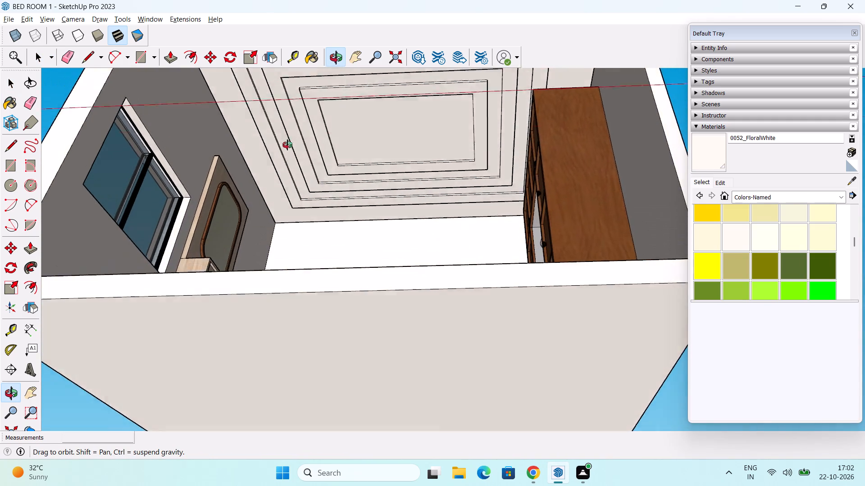
pyautogui.moveTo(287, 145); pyautogui.dragTo(310, 284, button='middle')
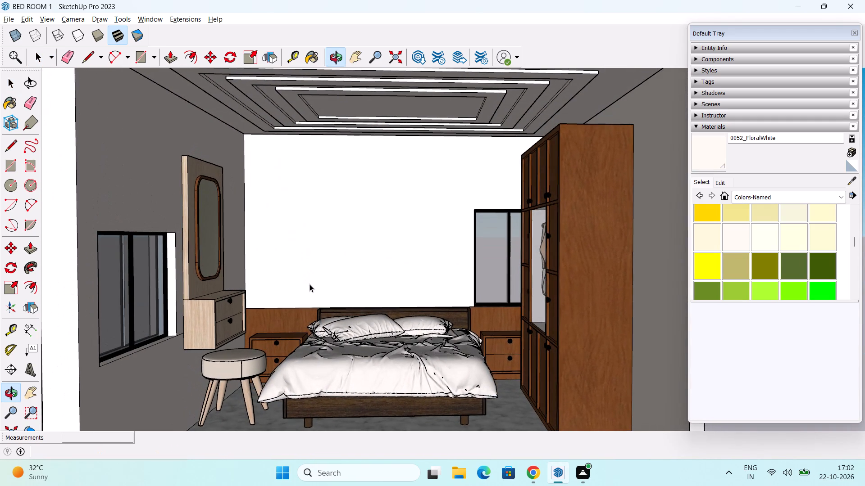
pyautogui.keyDown('shift'); pyautogui.moveTo(346, 281); pyautogui.dragTo(360, 256, button='middle'); pyautogui.keyUp('shift')
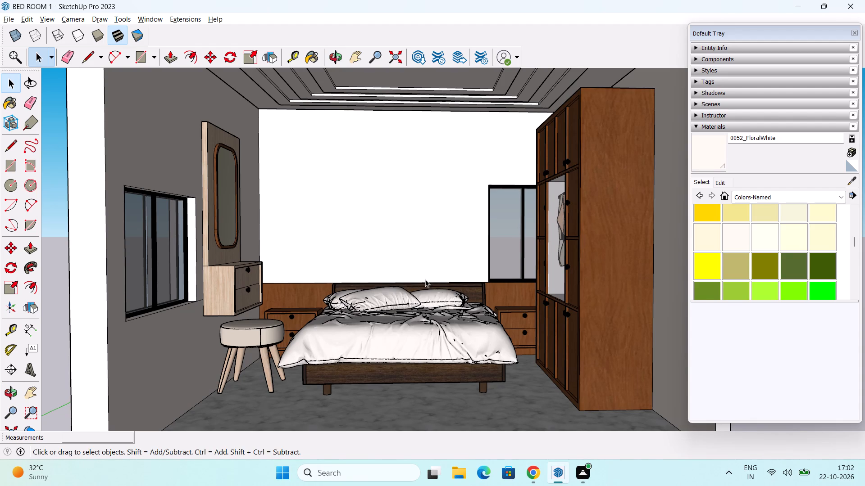
pyautogui.scroll(1, 425, 278)
pyautogui.moveTo(418, 275); pyautogui.dragTo(379, 281, button='middle')
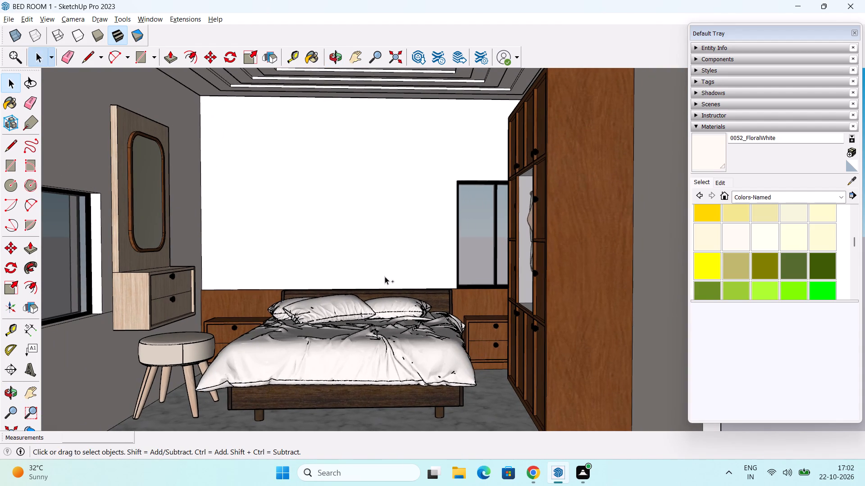
pyautogui.hotkey('ctrl', 's')
pyautogui.hotkey('ctrl', 's')
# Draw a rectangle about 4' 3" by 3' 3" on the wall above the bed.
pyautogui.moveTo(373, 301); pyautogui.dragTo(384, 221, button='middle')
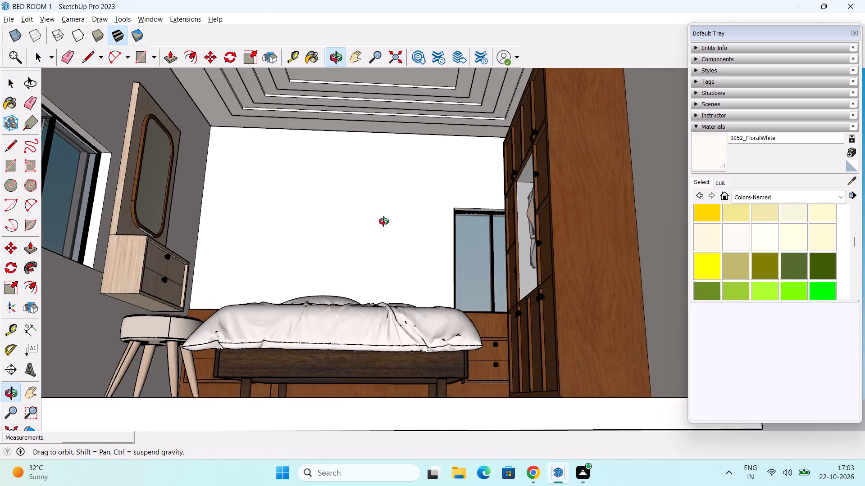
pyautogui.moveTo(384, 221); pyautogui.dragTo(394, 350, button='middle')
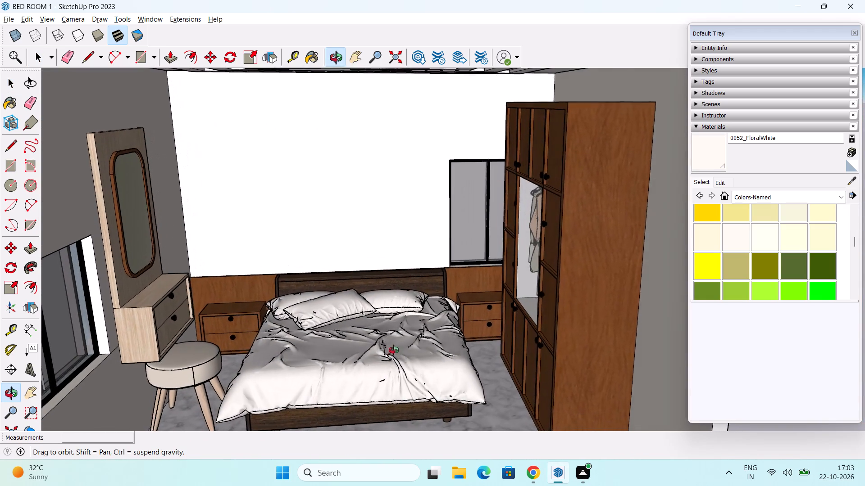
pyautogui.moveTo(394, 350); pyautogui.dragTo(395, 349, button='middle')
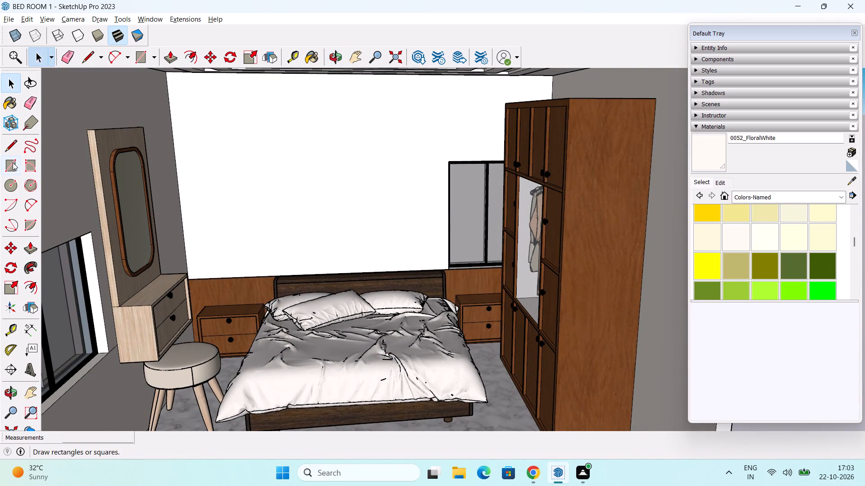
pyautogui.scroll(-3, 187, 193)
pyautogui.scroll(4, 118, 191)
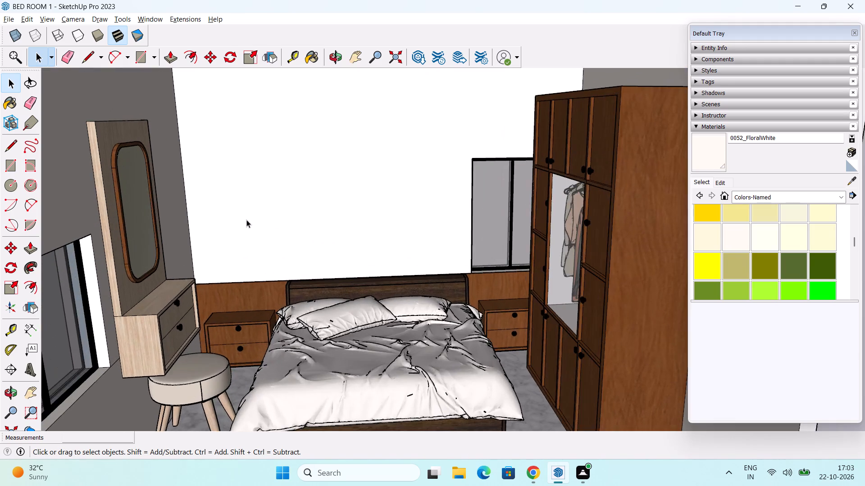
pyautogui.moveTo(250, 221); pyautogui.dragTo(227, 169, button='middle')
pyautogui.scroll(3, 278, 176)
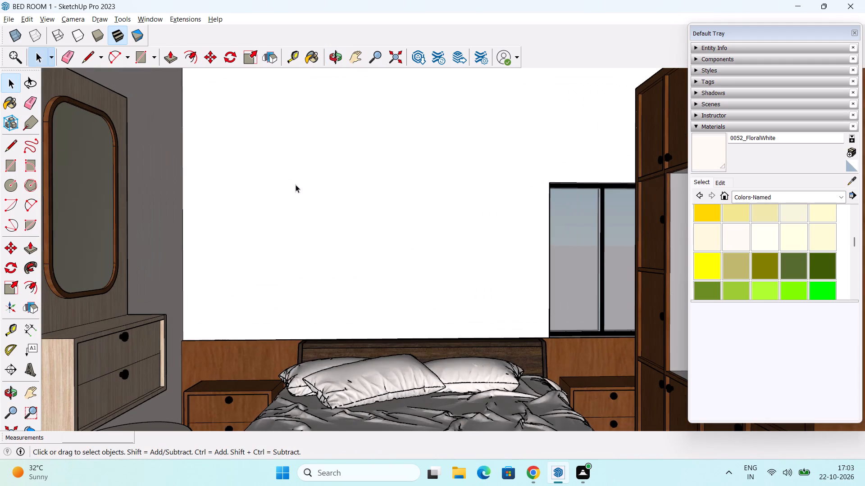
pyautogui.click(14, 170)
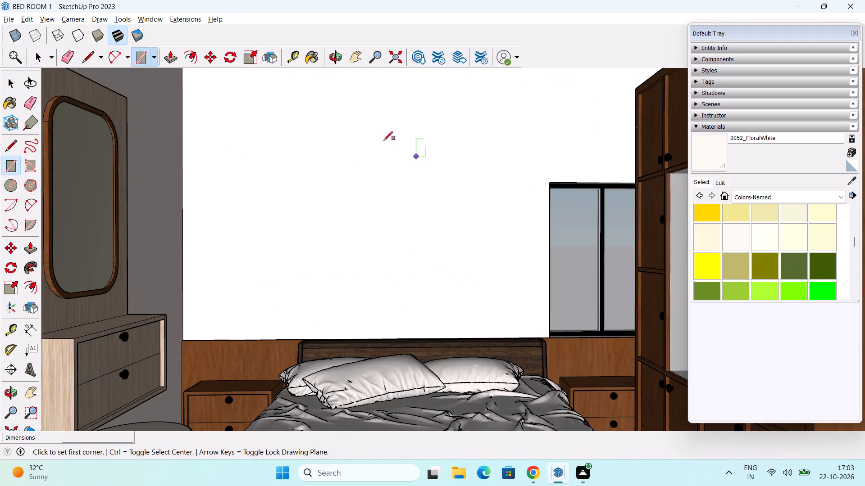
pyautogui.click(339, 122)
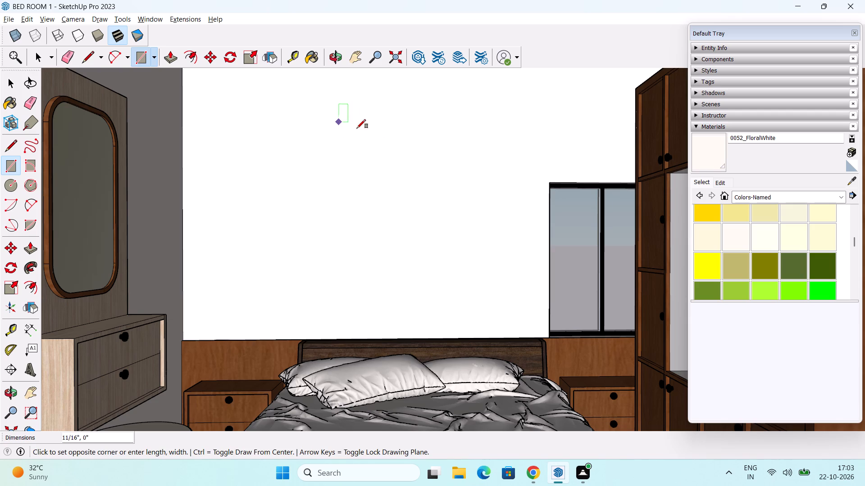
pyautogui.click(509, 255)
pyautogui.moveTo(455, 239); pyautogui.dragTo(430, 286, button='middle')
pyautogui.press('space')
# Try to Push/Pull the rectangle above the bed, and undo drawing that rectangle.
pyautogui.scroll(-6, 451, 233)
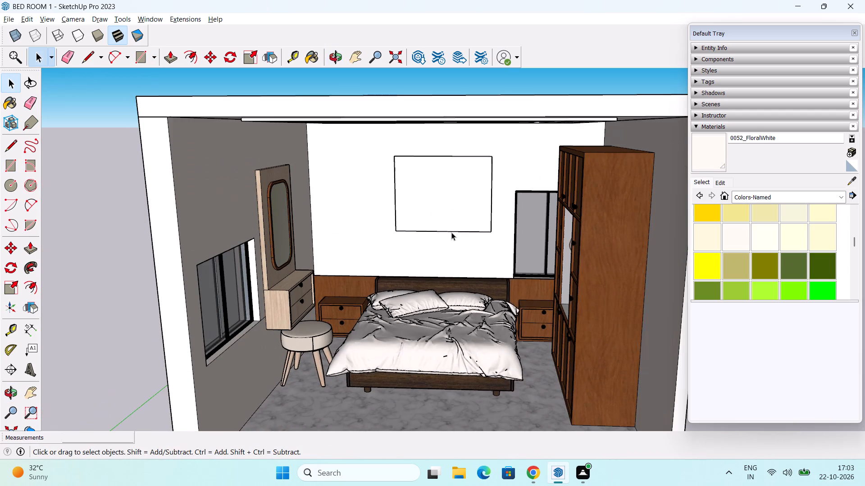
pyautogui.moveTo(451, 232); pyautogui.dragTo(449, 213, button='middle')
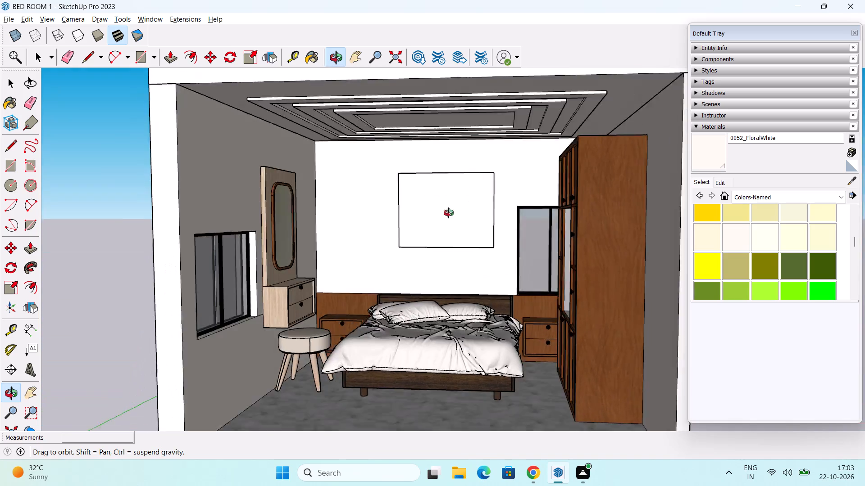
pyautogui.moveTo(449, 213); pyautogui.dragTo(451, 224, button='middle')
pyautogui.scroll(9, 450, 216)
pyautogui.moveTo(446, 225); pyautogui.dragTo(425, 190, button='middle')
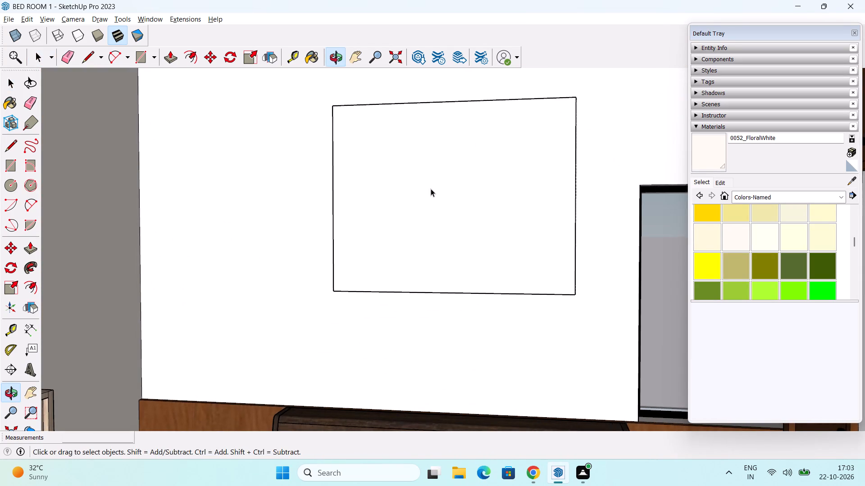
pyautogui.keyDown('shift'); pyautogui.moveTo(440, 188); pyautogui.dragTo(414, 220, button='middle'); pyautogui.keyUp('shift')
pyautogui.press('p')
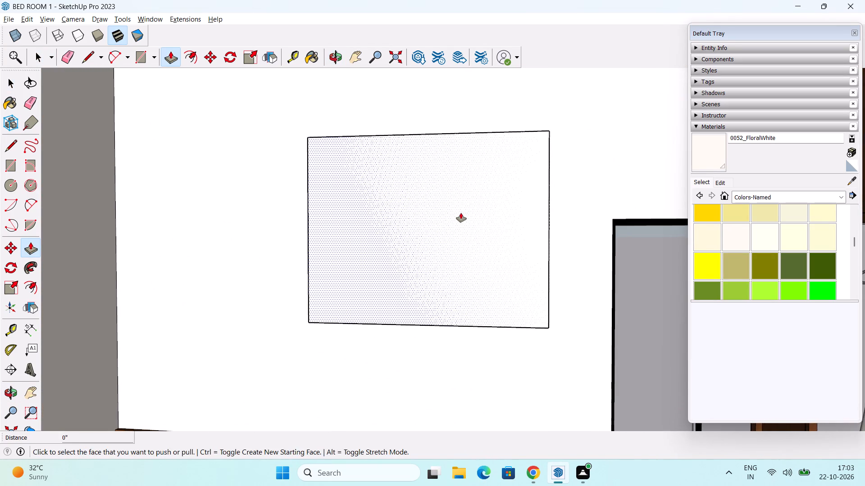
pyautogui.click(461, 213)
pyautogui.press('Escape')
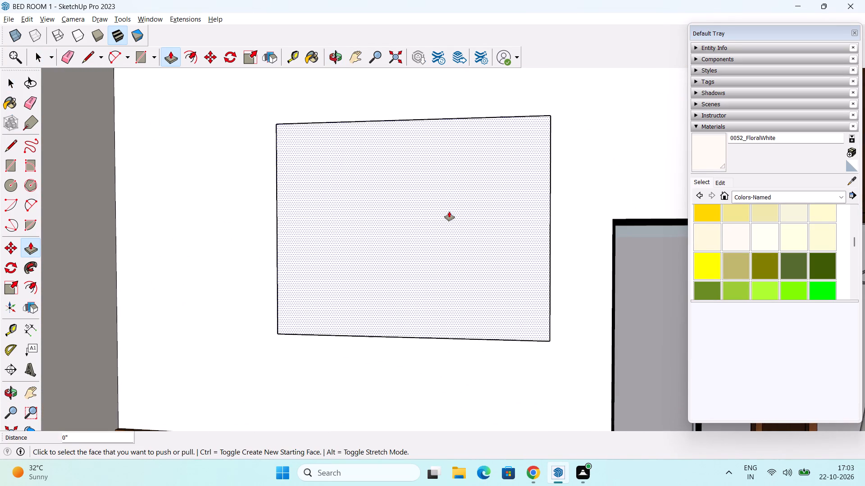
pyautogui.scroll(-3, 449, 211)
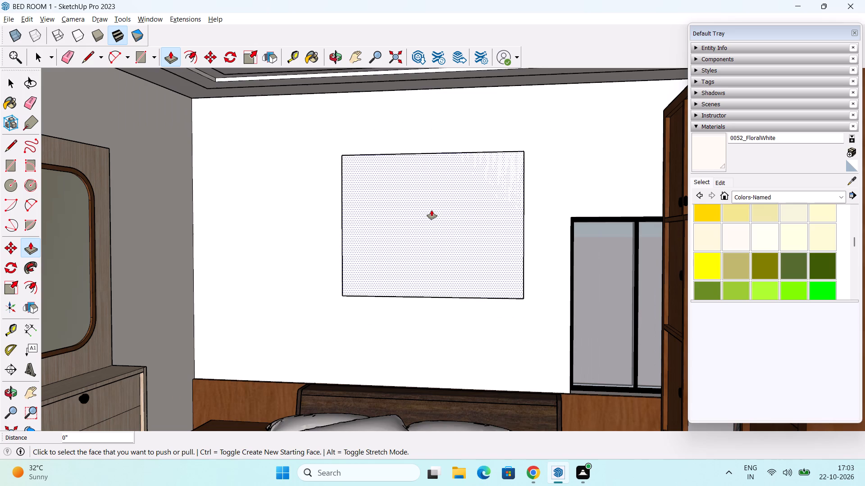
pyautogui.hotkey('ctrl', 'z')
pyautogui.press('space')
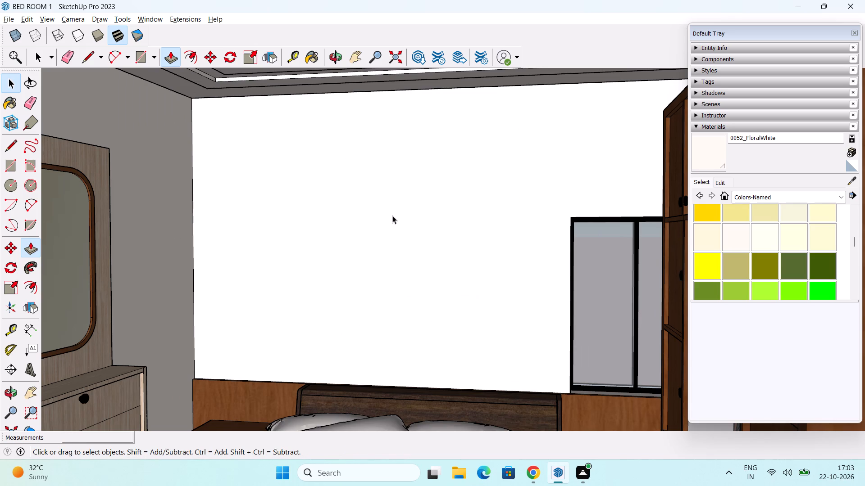
# Within the room geometry, draw a rectangle about 3' 4" by 2' 7" on the wall above the bed.
pyautogui.tripleClick(393, 216)
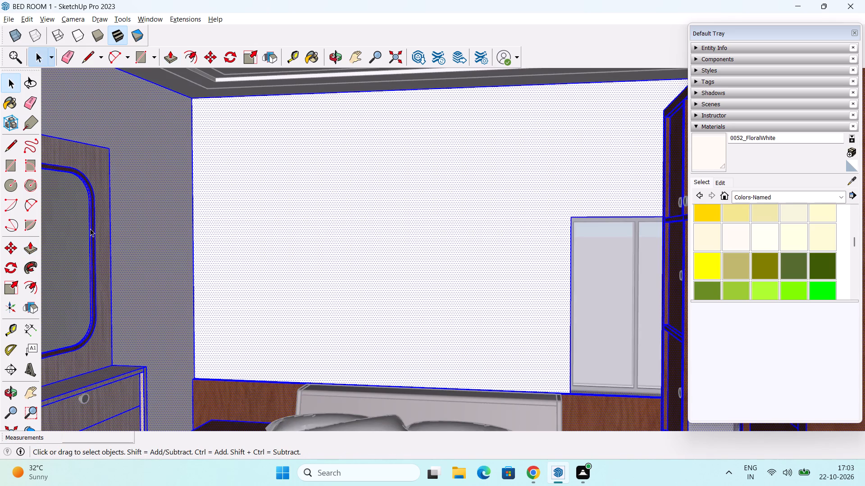
pyautogui.click(12, 165)
pyautogui.moveTo(366, 199); pyautogui.dragTo(399, 200, button='middle')
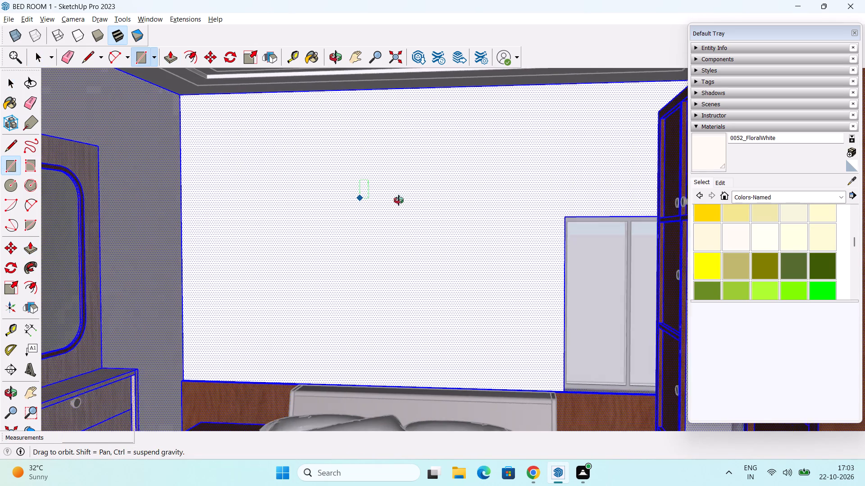
pyautogui.moveTo(399, 200); pyautogui.dragTo(405, 201, button='middle')
pyautogui.click(345, 172)
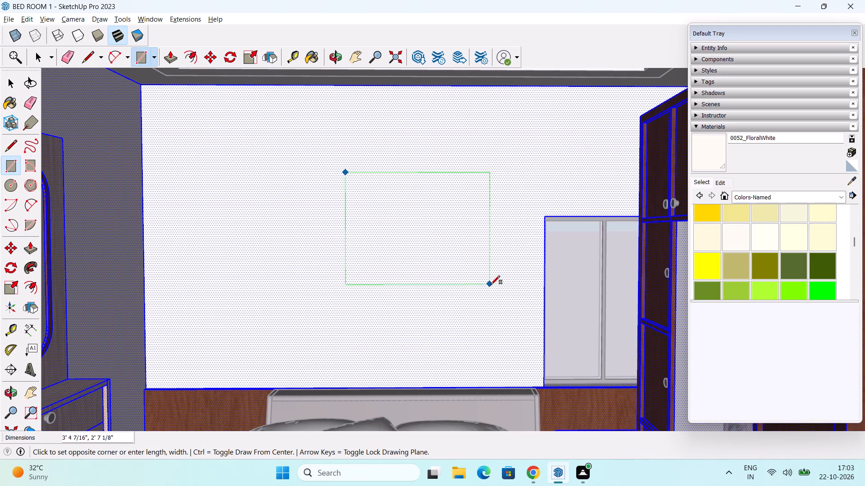
pyautogui.click(491, 285)
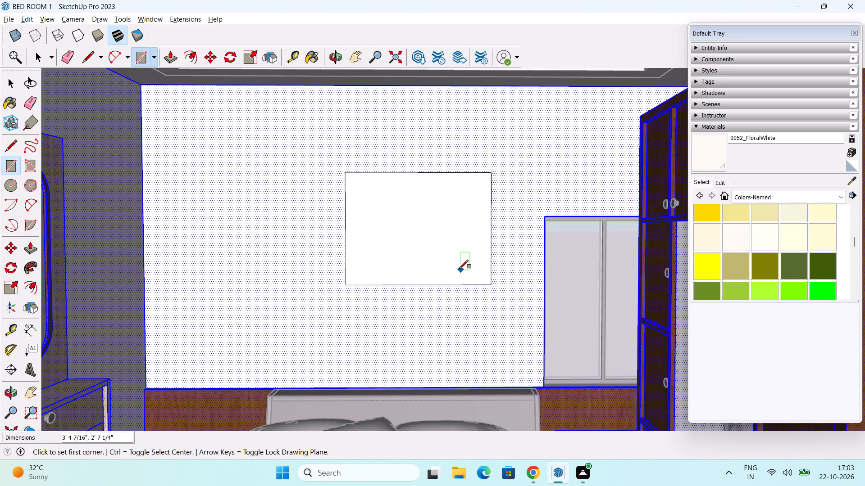
pyautogui.press('space')
pyautogui.click(300, 240)
# Push/Pull the rectangular face on the wall above the bed by 1".
pyautogui.scroll(-10, 346, 235)
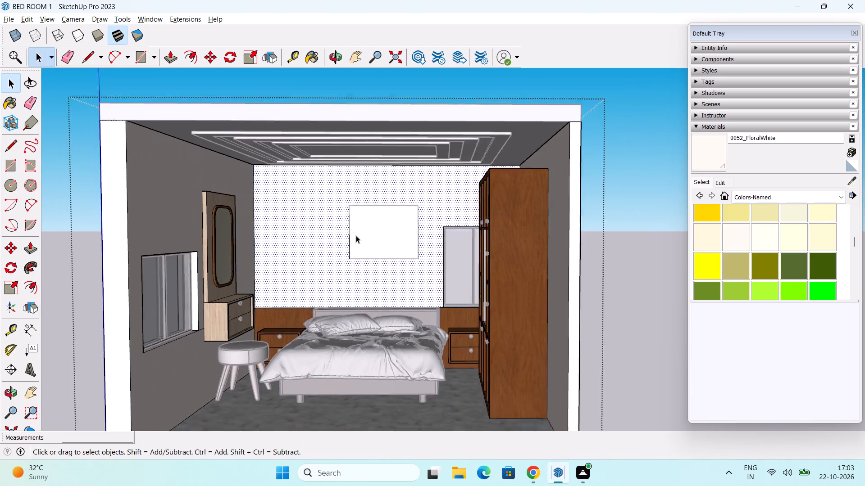
pyautogui.moveTo(356, 235); pyautogui.dragTo(343, 219, button='middle')
pyautogui.scroll(5, 378, 237)
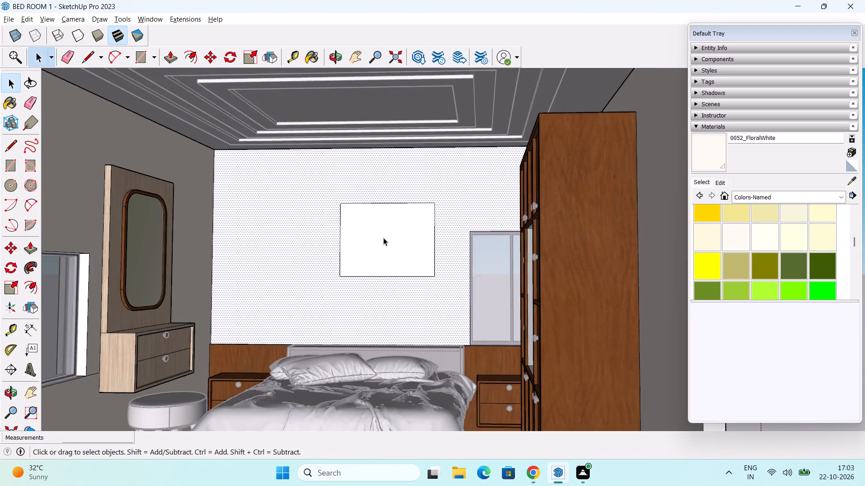
pyautogui.scroll(3, 383, 238)
pyautogui.moveTo(383, 238); pyautogui.dragTo(377, 253, button='middle')
pyautogui.scroll(4, 378, 247)
pyautogui.press('p')
pyautogui.click(401, 239)
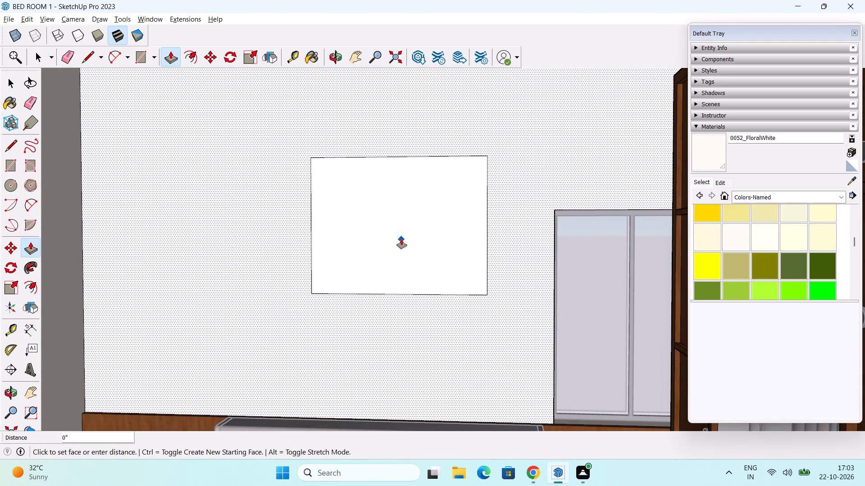
pyautogui.press('Escape')
pyautogui.scroll(-3, 396, 239)
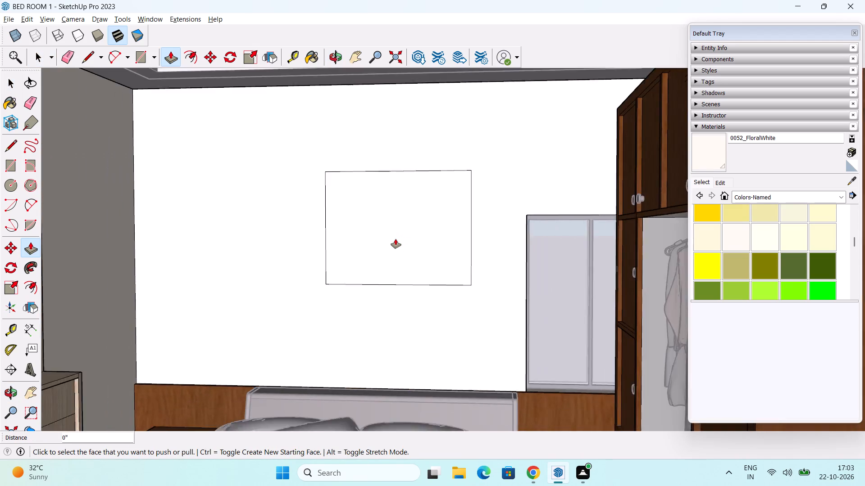
pyautogui.scroll(-7, 396, 239)
pyautogui.click(388, 238)
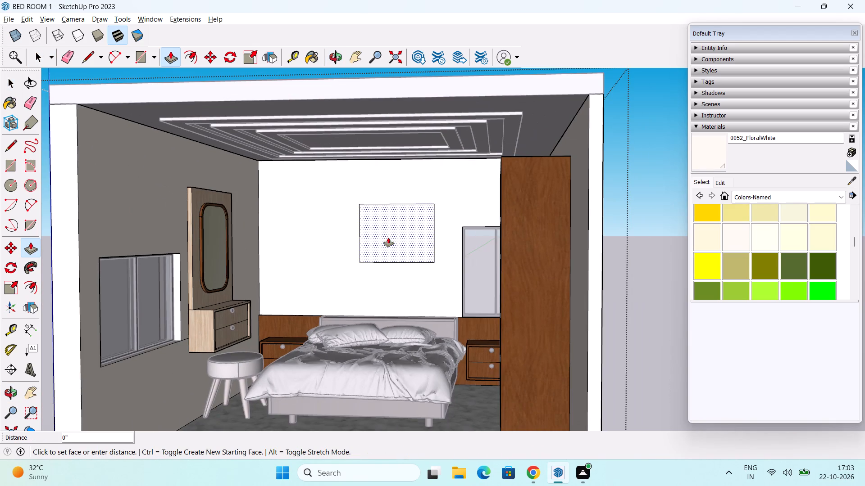
pyautogui.scroll(4, 384, 239)
pyautogui.write('1"')
pyautogui.press('Return')
# Offset the outline of the raised rectangle inward by 1" for a frame border.
pyautogui.moveTo(421, 232); pyautogui.dragTo(455, 239, button='middle')
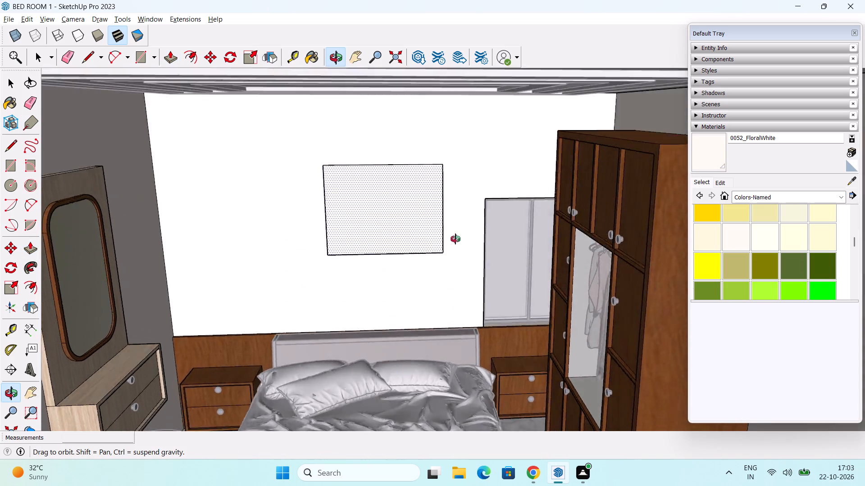
pyautogui.moveTo(455, 239); pyautogui.dragTo(452, 220, button='middle')
pyautogui.scroll(6, 389, 219)
pyautogui.press('space')
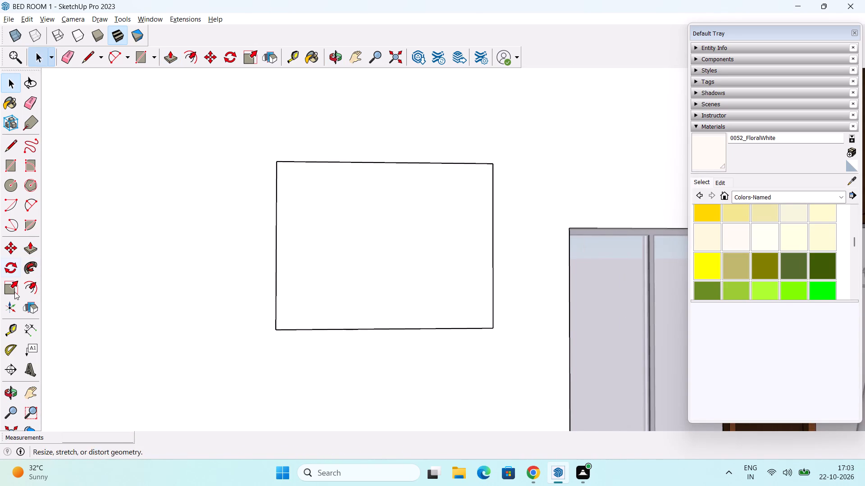
pyautogui.click(36, 288)
pyautogui.click(300, 216)
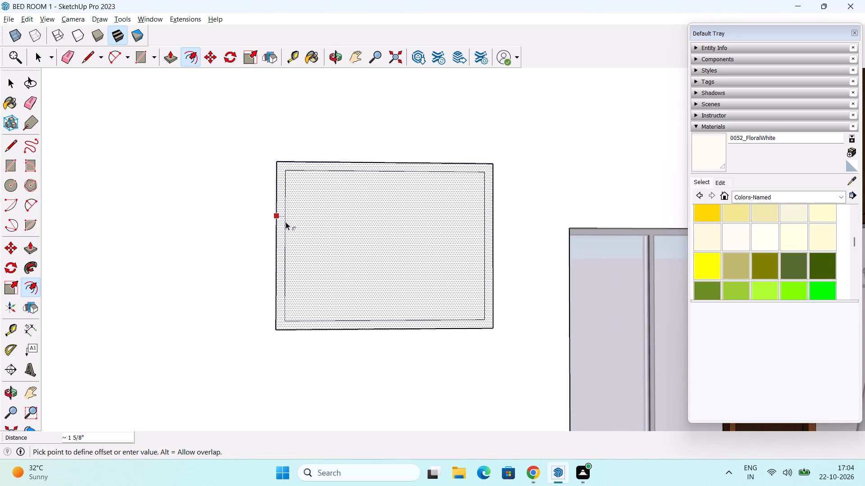
pyautogui.write('1"')
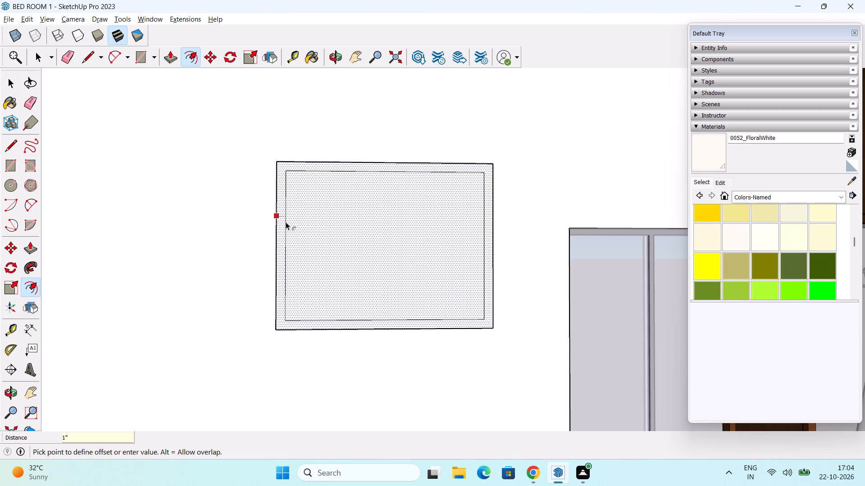
pyautogui.press('Return')
pyautogui.press('space')
# Push the face inside the frame border inward by 0.5".
pyautogui.moveTo(352, 225); pyautogui.dragTo(297, 234, button='middle')
pyautogui.scroll(2, 355, 228)
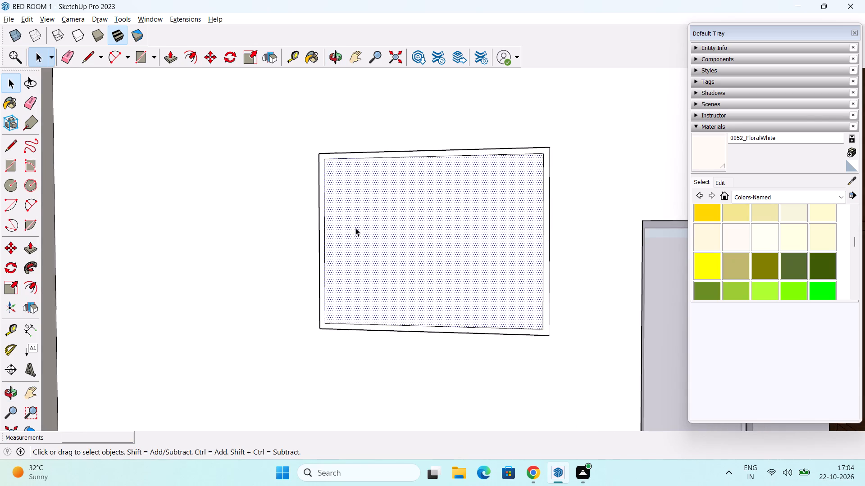
pyautogui.scroll(2, 355, 228)
pyautogui.moveTo(351, 243); pyautogui.dragTo(345, 280, button='middle')
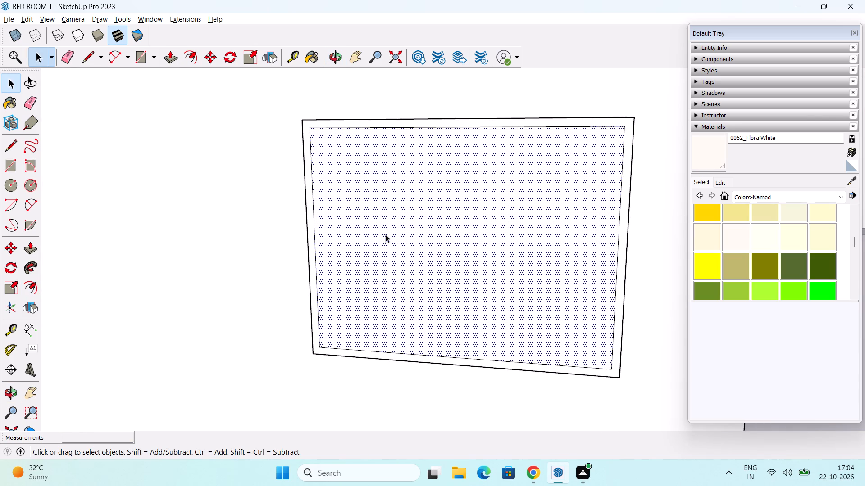
pyautogui.press('p')
pyautogui.click(386, 234)
pyautogui.press('0')
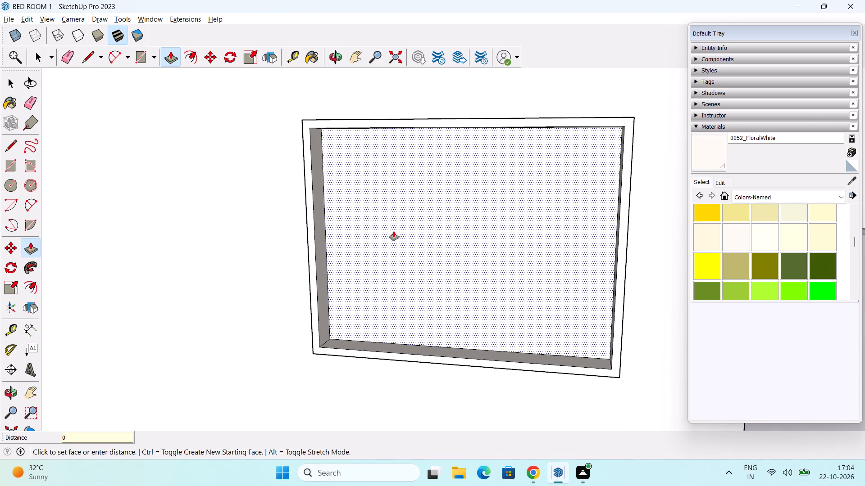
pyautogui.press('5')
pyautogui.press('BackSpace')
pyautogui.write('.5')
pyautogui.press('Return')
pyautogui.moveTo(353, 249); pyautogui.dragTo(410, 254, button='middle')
pyautogui.press('space')
# Examine the rectangular frame on the wall above the bed from several angles.
pyautogui.scroll(-7, 408, 243)
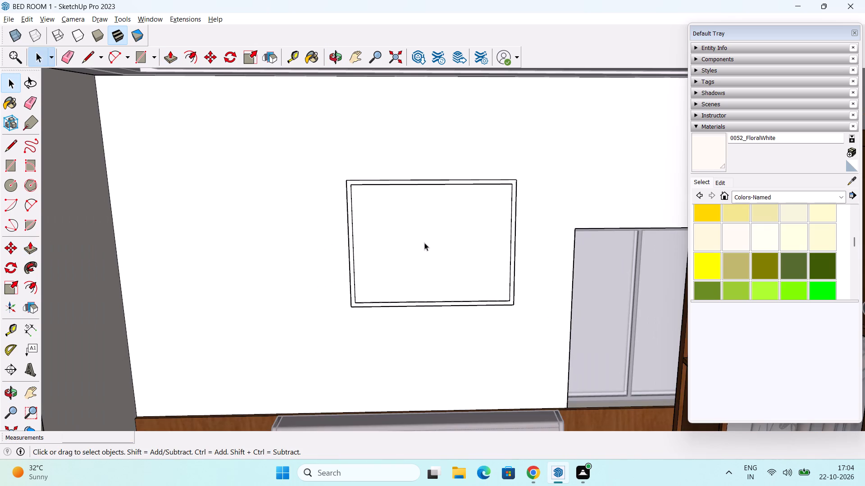
pyautogui.keyDown('shift'); pyautogui.moveTo(424, 243); pyautogui.dragTo(341, 239, button='middle'); pyautogui.keyUp('shift')
pyautogui.scroll(-2, 354, 234)
pyautogui.moveTo(392, 245); pyautogui.dragTo(390, 221, button='middle')
pyautogui.moveTo(424, 281); pyautogui.dragTo(414, 218, button='middle')
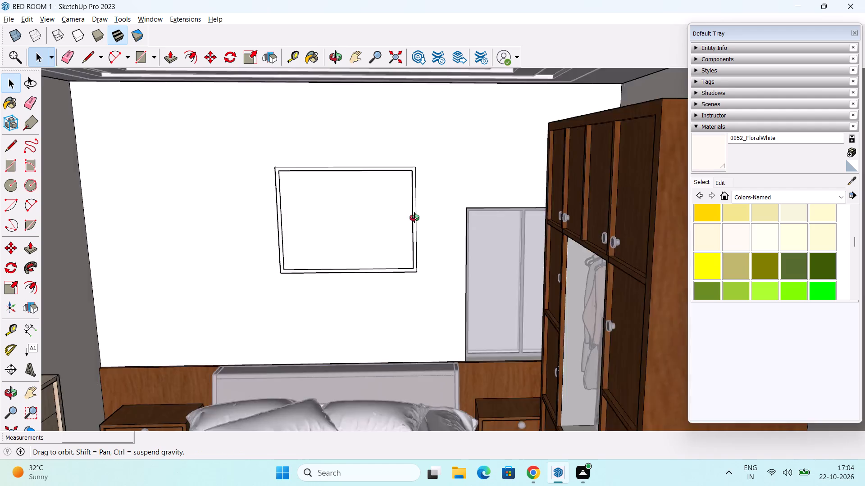
pyautogui.moveTo(414, 218); pyautogui.dragTo(406, 242, button='middle')
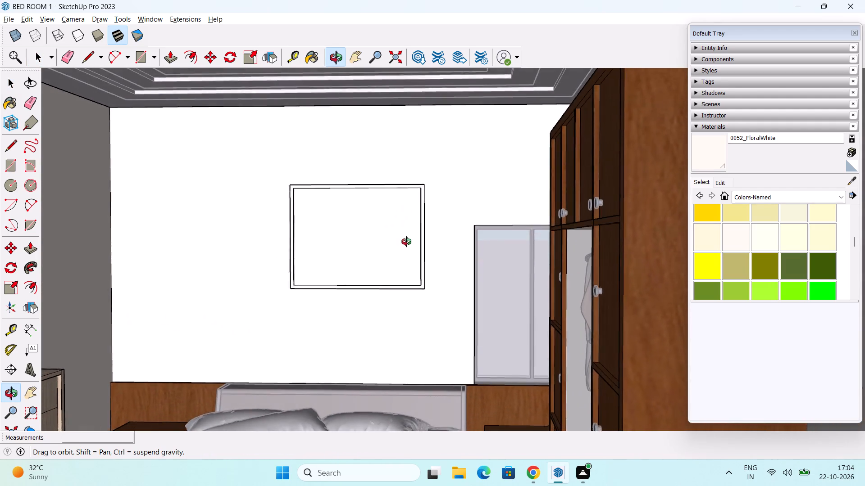
# Examine the frame above the bed and the surrounding bedroom, and close the open room group.
pyautogui.moveTo(406, 242); pyautogui.dragTo(406, 244, button='middle')
pyautogui.scroll(5, 415, 247)
pyautogui.moveTo(432, 238); pyautogui.dragTo(408, 274, button='middle')
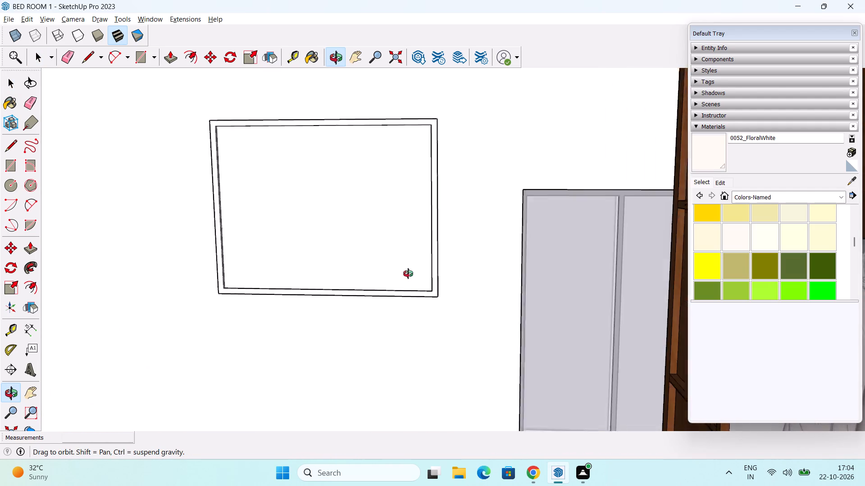
pyautogui.moveTo(408, 274); pyautogui.dragTo(409, 272, button='middle')
pyautogui.scroll(-3, 424, 254)
pyautogui.keyDown('shift'); pyautogui.moveTo(429, 253); pyautogui.dragTo(496, 258, button='middle'); pyautogui.keyUp('shift')
pyautogui.moveTo(476, 299); pyautogui.dragTo(528, 244, button='middle')
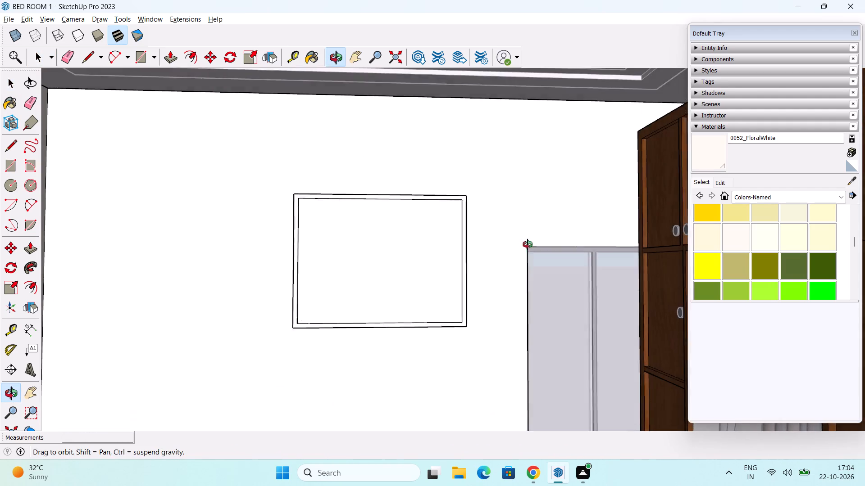
pyautogui.moveTo(528, 244); pyautogui.dragTo(528, 241, button='middle')
pyautogui.scroll(-2, 512, 245)
pyautogui.moveTo(486, 272); pyautogui.dragTo(505, 205, button='middle')
pyautogui.moveTo(494, 228); pyautogui.dragTo(485, 234, button='middle')
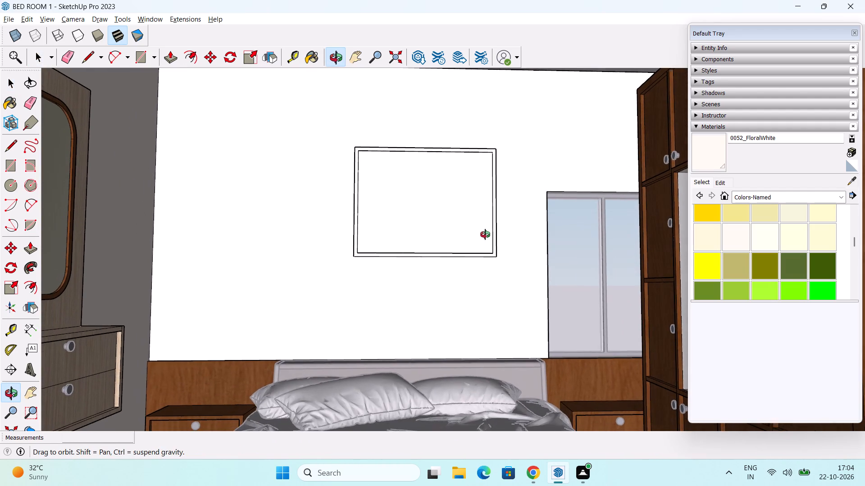
pyautogui.moveTo(485, 234); pyautogui.dragTo(484, 254, button='middle')
pyautogui.scroll(-6, 490, 230)
pyautogui.moveTo(491, 229); pyautogui.dragTo(490, 233, button='middle')
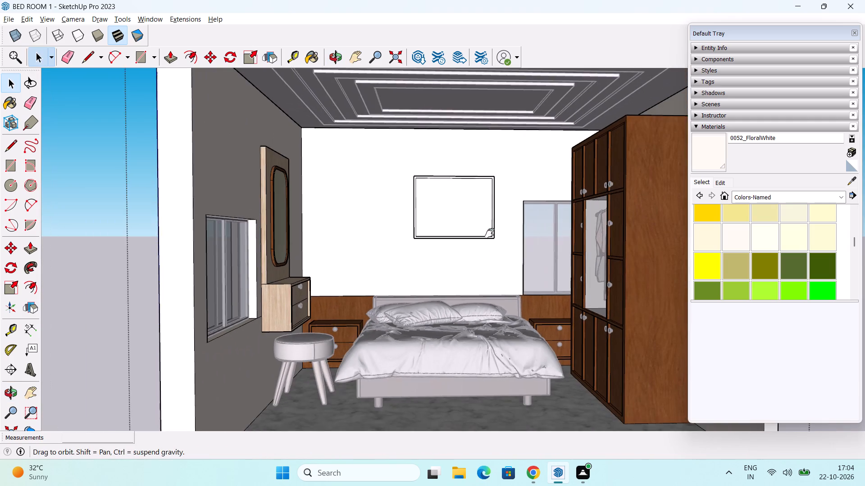
pyautogui.moveTo(490, 233); pyautogui.dragTo(483, 250, button='middle')
pyautogui.scroll(1, 478, 244)
pyautogui.moveTo(478, 247); pyautogui.dragTo(474, 222, button='middle')
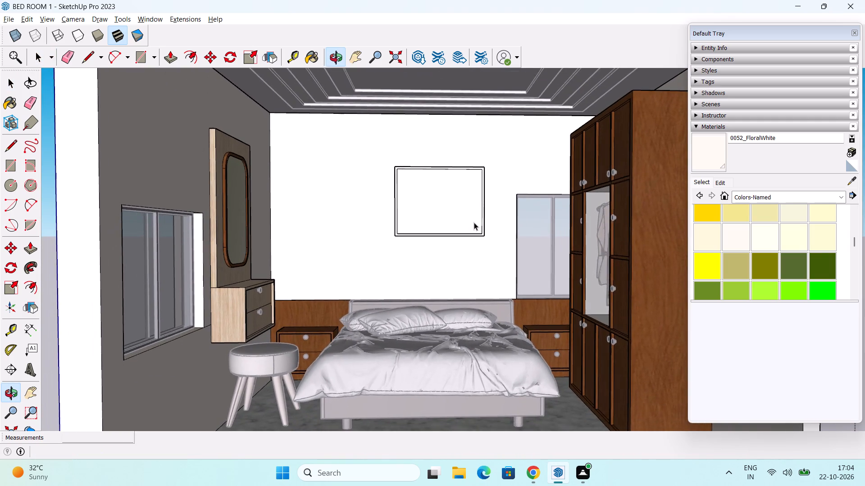
pyautogui.scroll(-3, 476, 220)
pyautogui.moveTo(480, 219); pyautogui.dragTo(455, 261, button='middle')
pyautogui.click(143, 285)
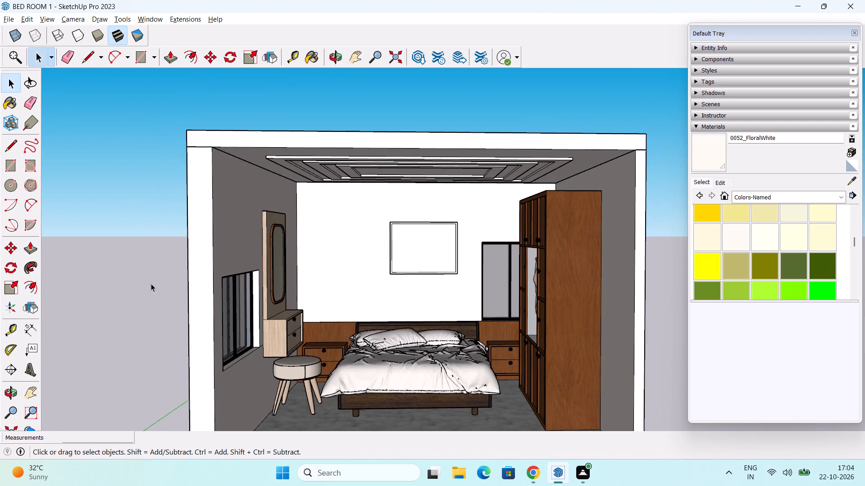
# Examine the frame above the bed up close and look through the Colors-Named materials for a frame colour.
pyautogui.scroll(2, 337, 257)
pyautogui.moveTo(384, 261); pyautogui.dragTo(365, 284, button='middle')
pyautogui.scroll(2, 465, 249)
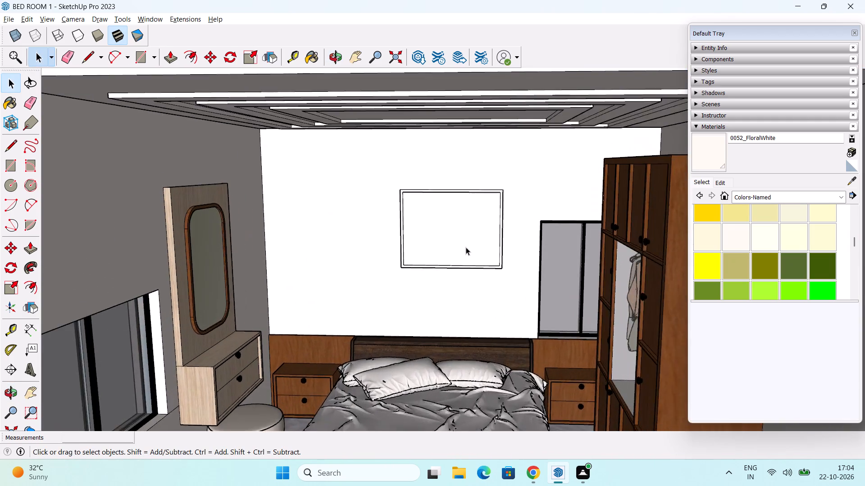
pyautogui.scroll(2, 466, 247)
pyautogui.moveTo(478, 243); pyautogui.dragTo(412, 270, button='middle')
pyautogui.scroll(5, 419, 263)
pyautogui.keyDown('shift'); pyautogui.moveTo(467, 246); pyautogui.dragTo(428, 242, button='middle'); pyautogui.keyUp('shift')
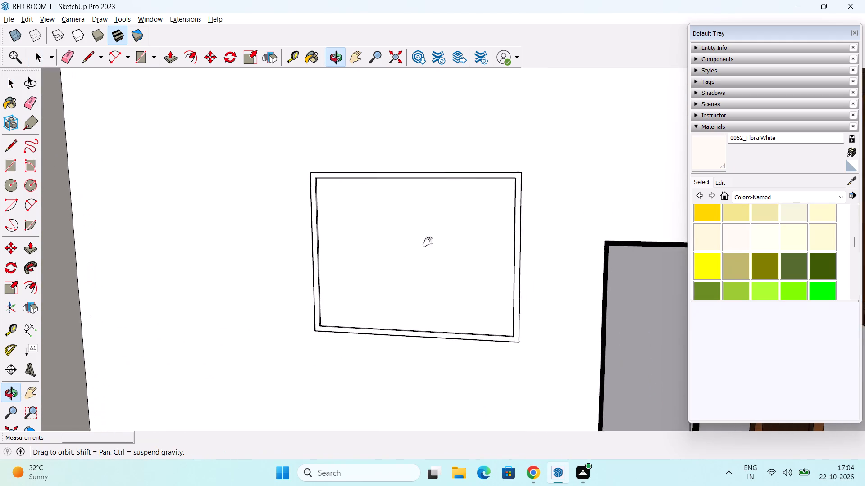
pyautogui.keyDown('shift'); pyautogui.moveTo(428, 242); pyautogui.dragTo(384, 281, button='middle'); pyautogui.keyUp('shift')
pyautogui.scroll(2, 706, 260)
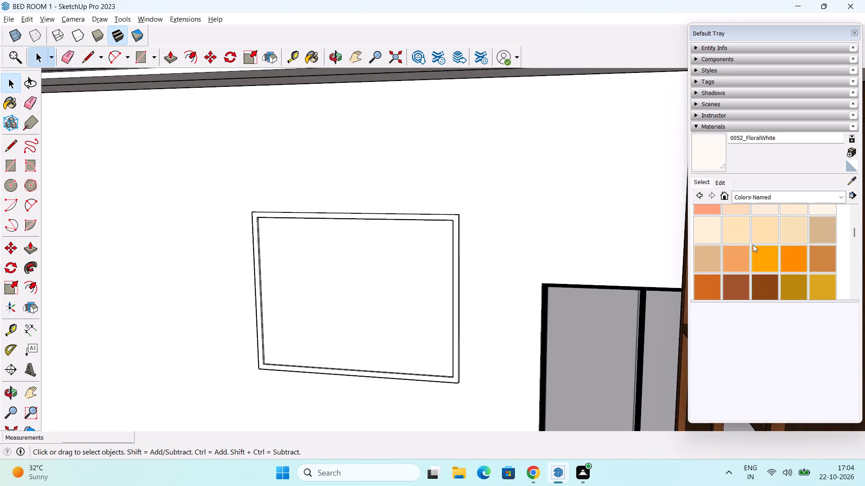
pyautogui.scroll(7, 756, 242)
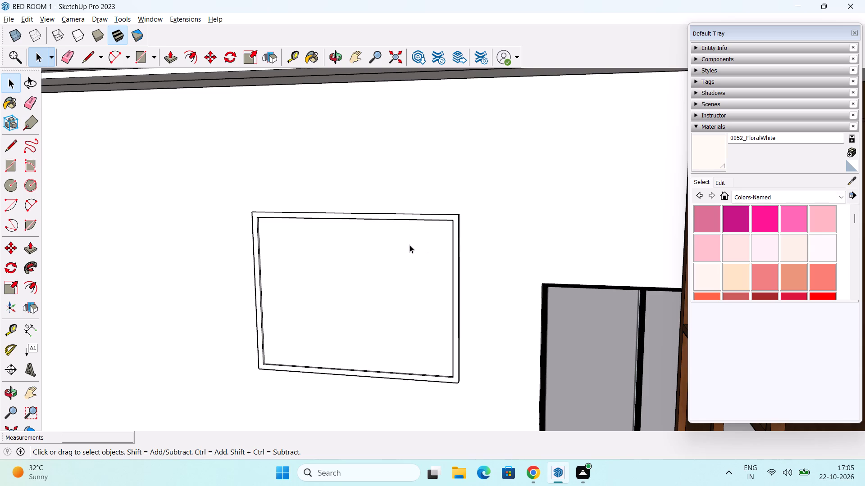
pyautogui.scroll(1, 396, 255)
pyautogui.moveTo(396, 255); pyautogui.dragTo(492, 220, button='middle')
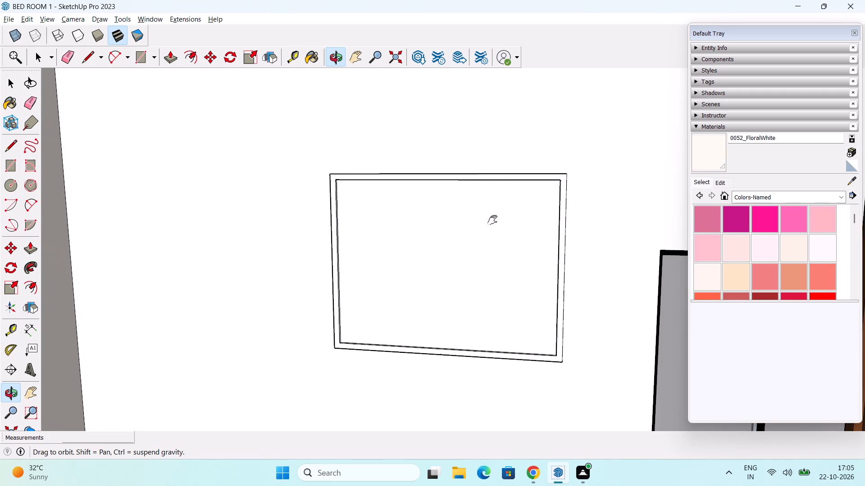
pyautogui.moveTo(492, 220); pyautogui.dragTo(490, 220, button='middle')
pyautogui.scroll(1, 485, 223)
pyautogui.moveTo(483, 227); pyautogui.dragTo(510, 190, button='middle')
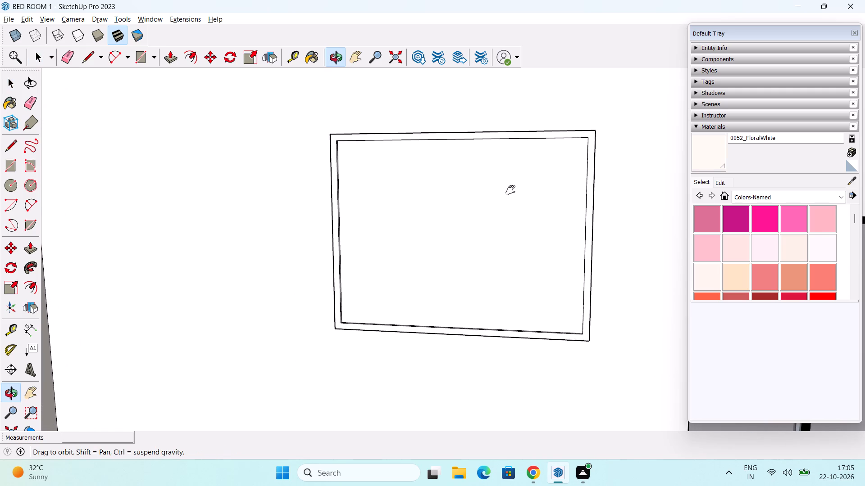
pyautogui.moveTo(510, 190); pyautogui.dragTo(537, 187, button='middle')
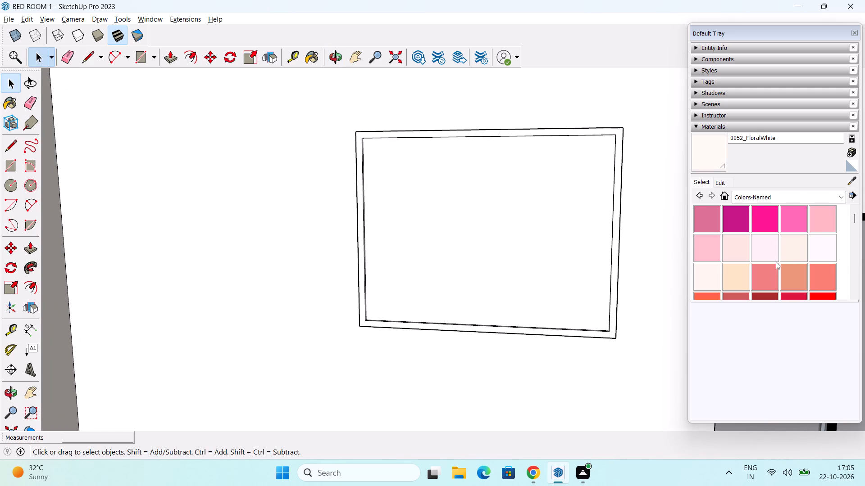
pyautogui.scroll(-7, 778, 260)
# Choose Wood Veneer 01 from the Wood materials and paint the closed room group with it at the frame border.
pyautogui.click(802, 199)
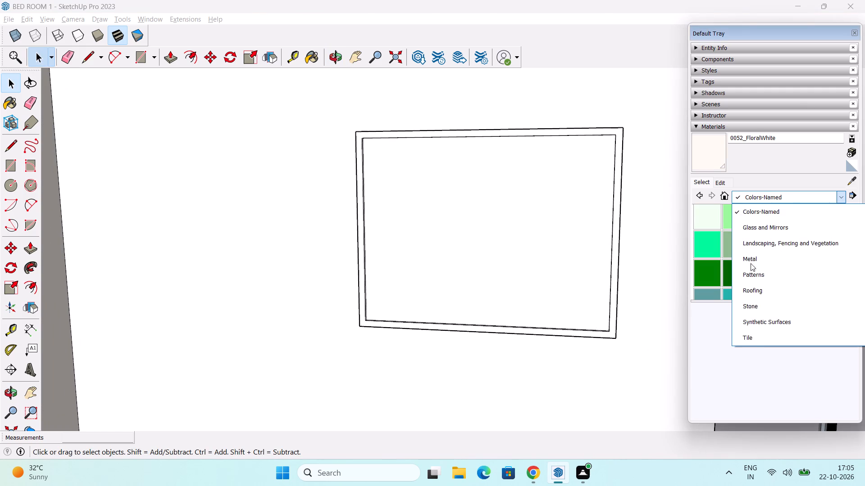
pyautogui.scroll(-6, 751, 264)
pyautogui.click(768, 333)
pyautogui.scroll(2, 549, 196)
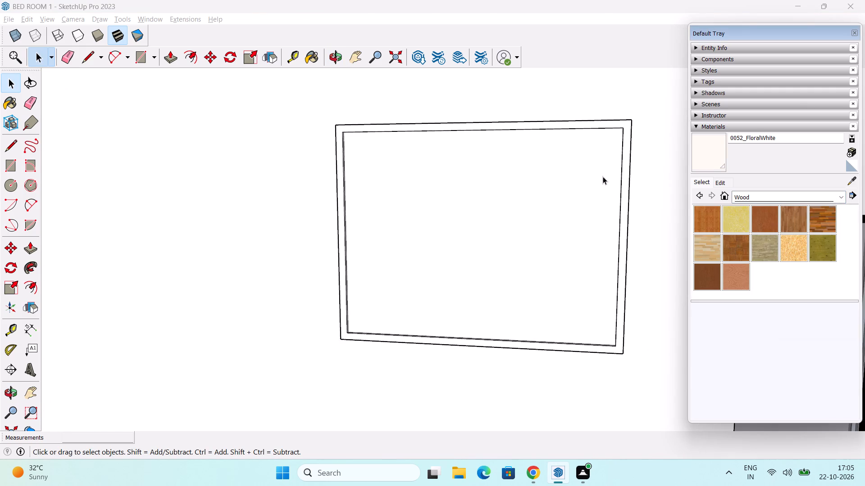
pyautogui.scroll(1, 603, 176)
pyautogui.click(714, 266)
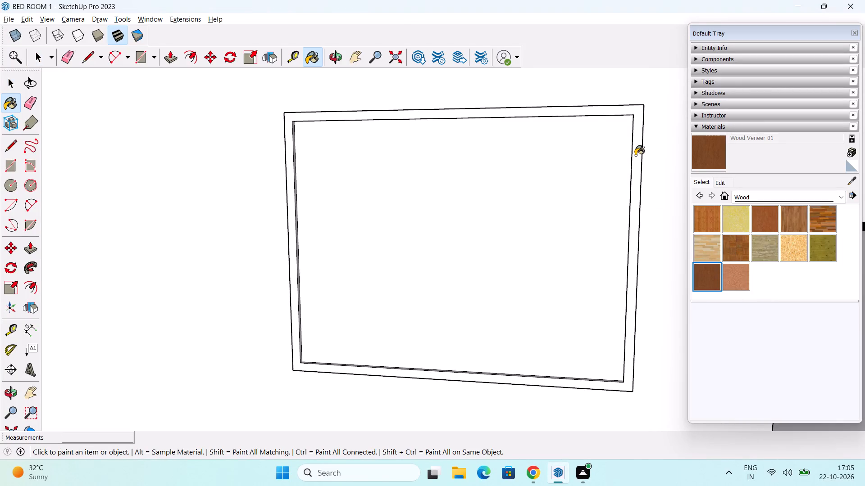
pyautogui.click(635, 155)
pyautogui.click(636, 145)
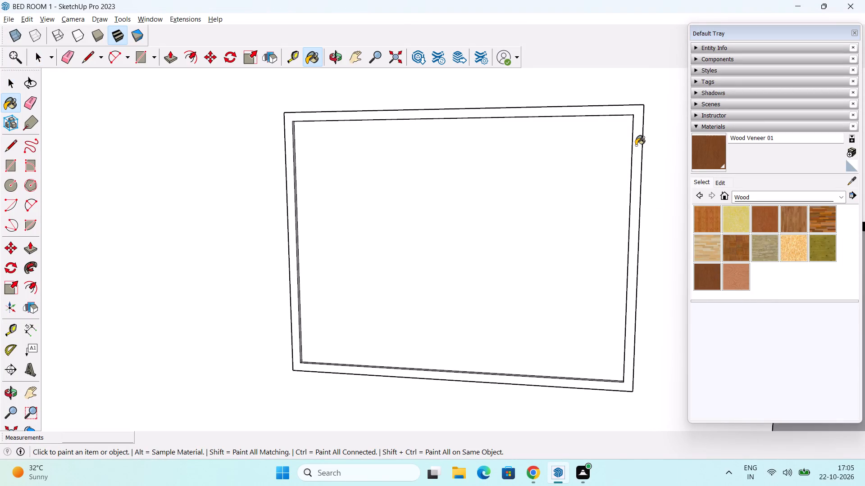
# Open the room group for editing and select all its connected geometry.
pyautogui.scroll(-3, 635, 162)
pyautogui.moveTo(625, 185); pyautogui.dragTo(569, 173, button='middle')
pyautogui.scroll(-7, 575, 171)
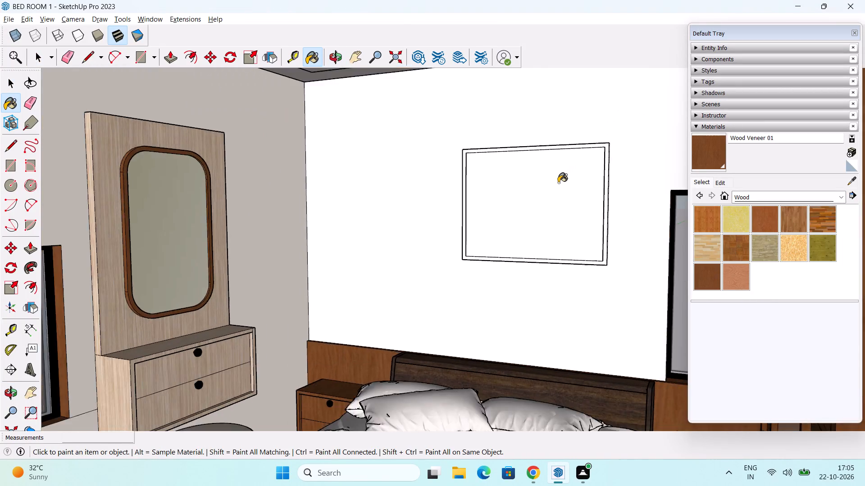
pyautogui.scroll(-17, 558, 183)
pyautogui.press('space')
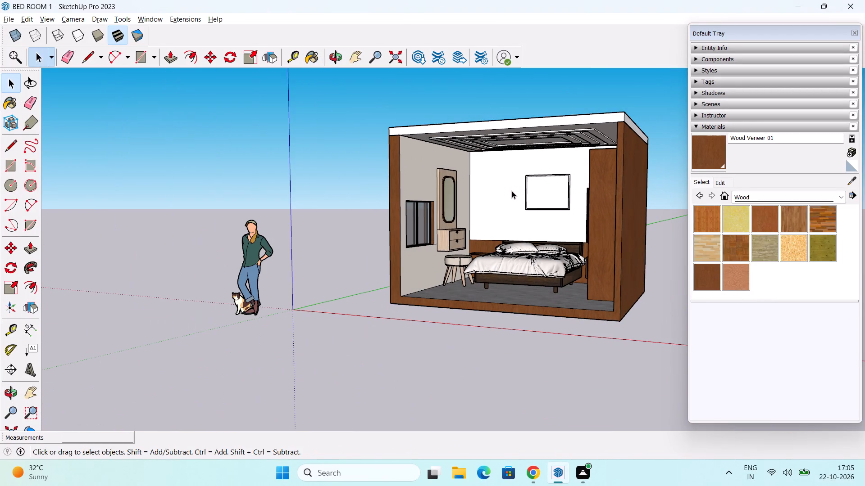
pyautogui.tripleClick(505, 188)
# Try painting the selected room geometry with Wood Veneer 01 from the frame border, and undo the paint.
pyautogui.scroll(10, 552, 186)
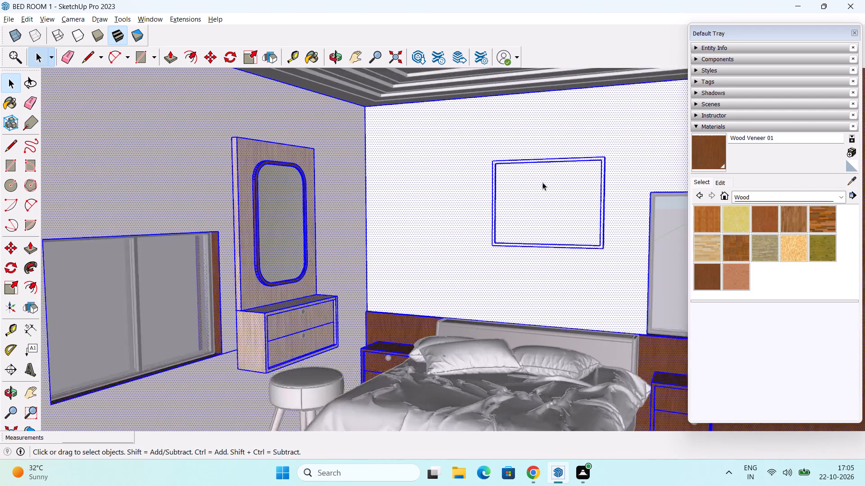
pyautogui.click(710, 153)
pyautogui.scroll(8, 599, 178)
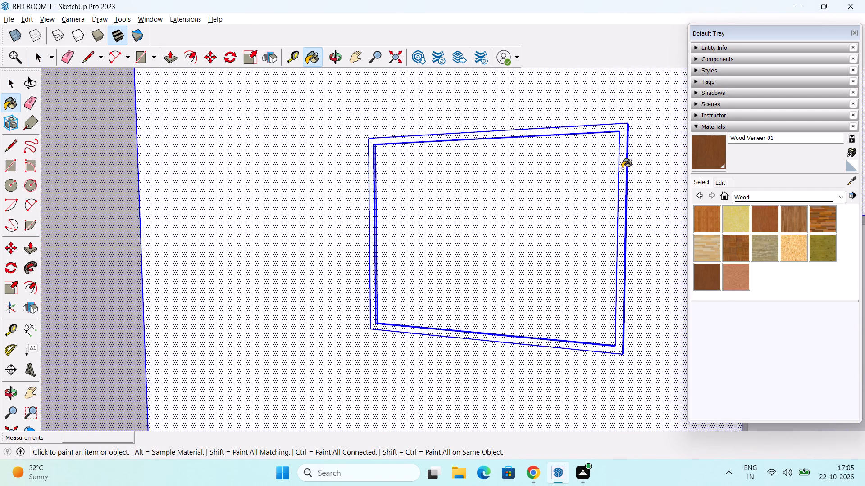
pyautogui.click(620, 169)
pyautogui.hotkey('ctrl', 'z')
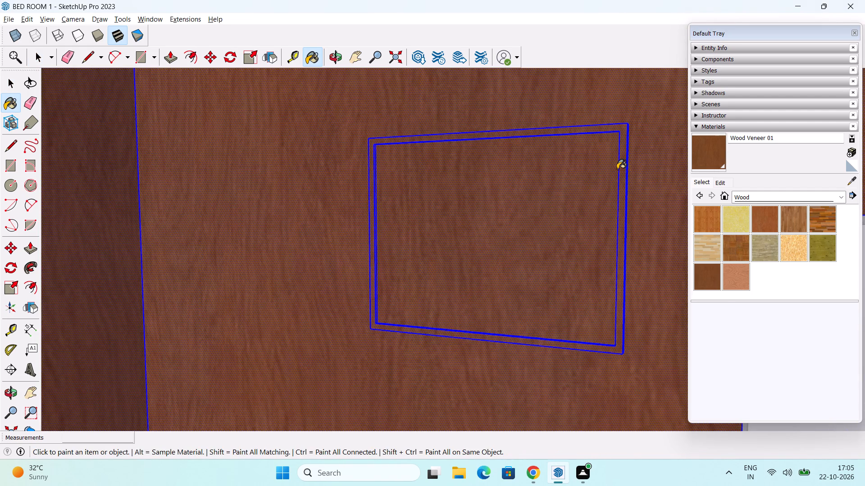
# Paint the front face and the right outer side of the frame border with Wood Veneer 01.
pyautogui.press('space')
pyautogui.click(620, 169)
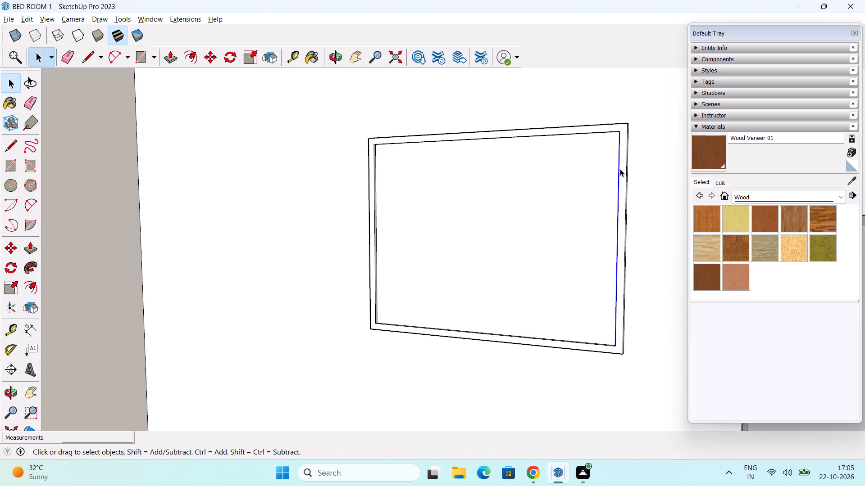
pyautogui.click(714, 146)
pyautogui.scroll(2, 634, 161)
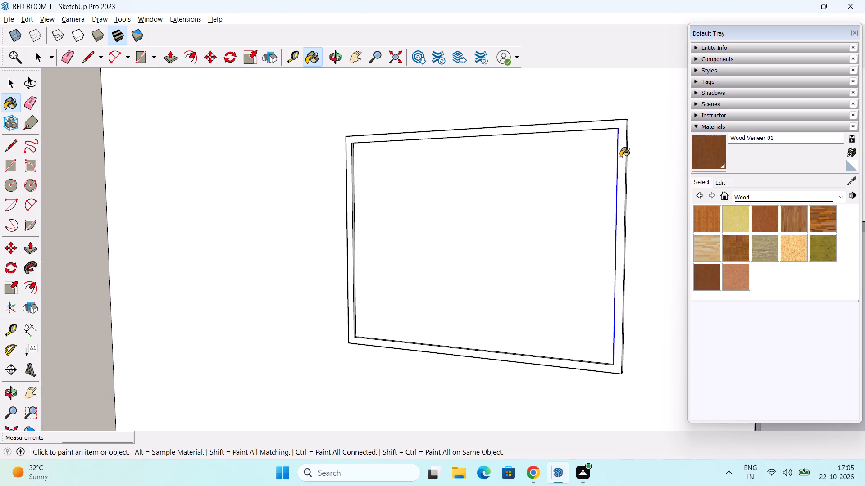
pyautogui.click(620, 157)
pyautogui.scroll(3, 618, 155)
pyautogui.moveTo(642, 175); pyautogui.dragTo(528, 209, button='middle')
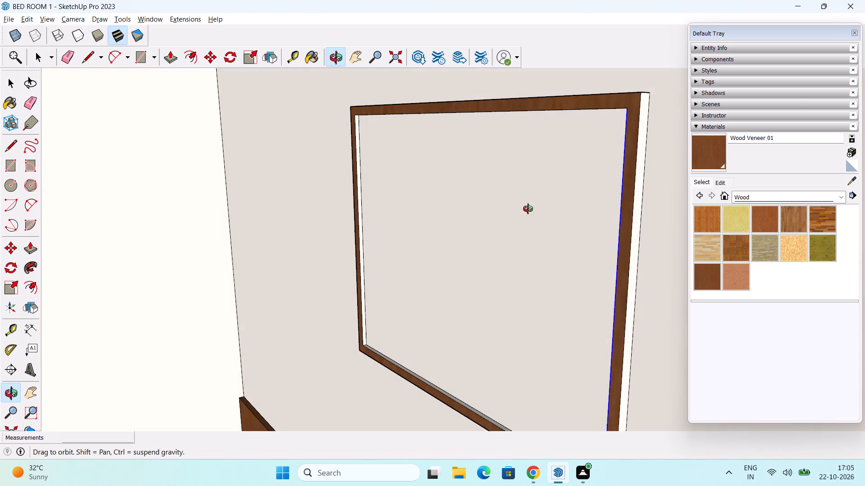
pyautogui.moveTo(528, 209); pyautogui.dragTo(528, 204, button='middle')
pyautogui.scroll(1, 649, 173)
pyautogui.click(638, 168)
# Paint the left and top inner faces of the frame border with Wood Veneer 01.
pyautogui.moveTo(598, 193); pyautogui.dragTo(633, 176, button='middle')
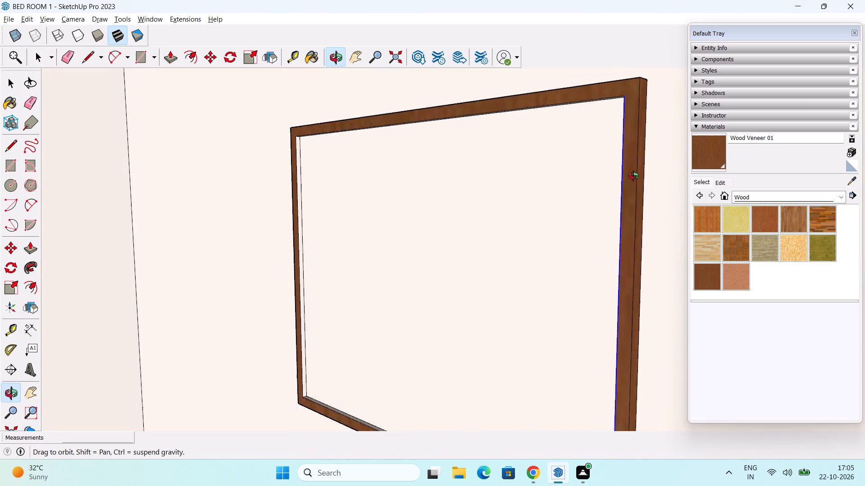
pyautogui.moveTo(633, 176); pyautogui.dragTo(630, 179, button='middle')
pyautogui.scroll(3, 340, 197)
pyautogui.scroll(4, 295, 207)
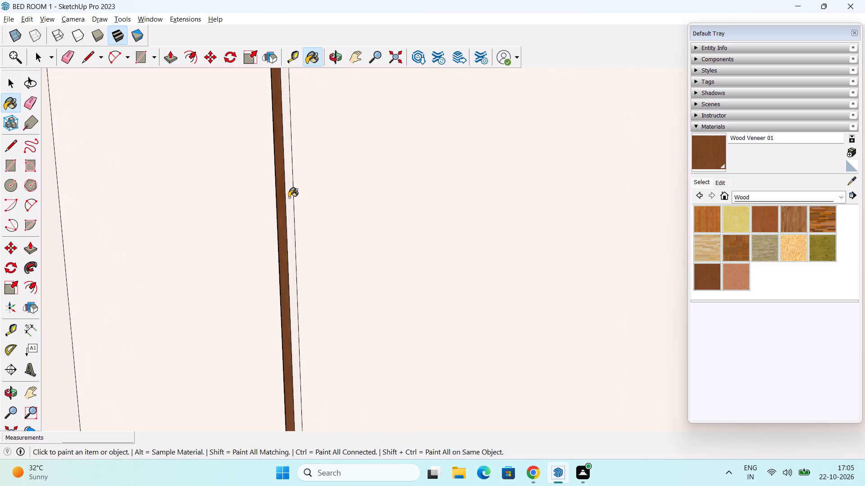
pyautogui.click(289, 198)
pyautogui.scroll(-7, 293, 192)
pyautogui.moveTo(335, 173); pyautogui.dragTo(381, 91, button='middle')
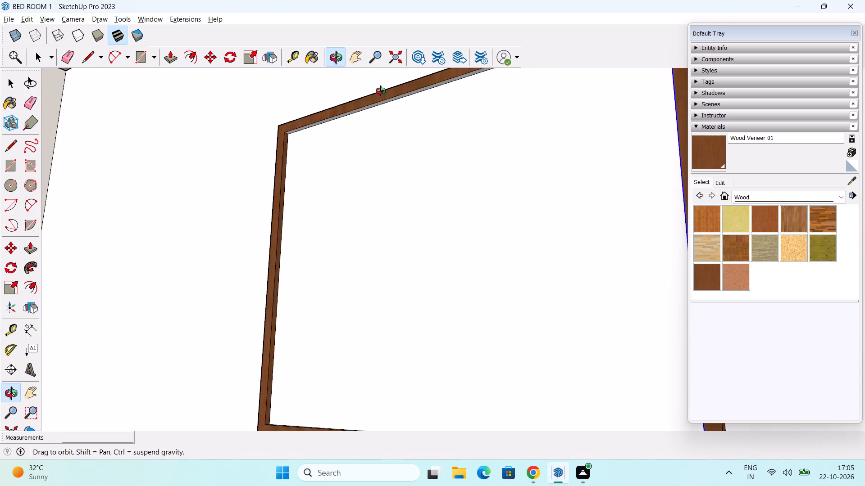
pyautogui.moveTo(381, 91); pyautogui.dragTo(380, 94, button='middle')
pyautogui.keyDown('shift'); pyautogui.moveTo(446, 192); pyautogui.dragTo(427, 137, button='middle'); pyautogui.keyUp('shift')
pyautogui.keyDown('shift'); pyautogui.moveTo(385, 98); pyautogui.dragTo(388, 171, button='middle'); pyautogui.keyUp('shift')
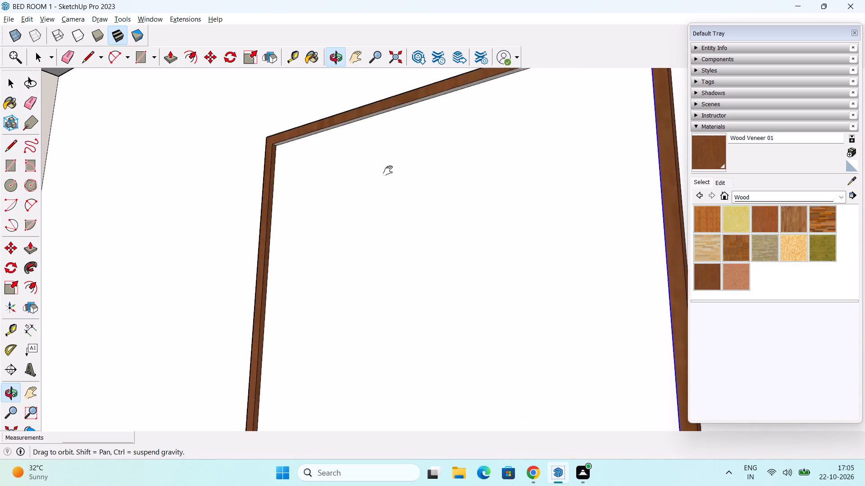
pyautogui.keyDown('shift'); pyautogui.moveTo(388, 171); pyautogui.dragTo(388, 173, button='middle'); pyautogui.keyUp('shift')
pyautogui.moveTo(414, 181); pyautogui.dragTo(413, 129, button='middle')
pyautogui.click(432, 113)
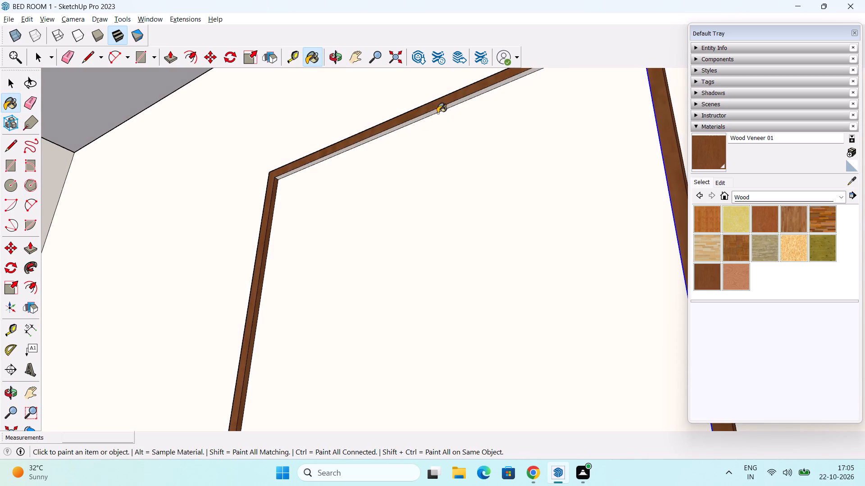
# Paint the bottom and left outer sides of the frame border with Wood Veneer 01.
pyautogui.keyDown('shift'); pyautogui.moveTo(488, 204); pyautogui.dragTo(471, 110, button='middle'); pyautogui.keyUp('shift')
pyautogui.moveTo(501, 247); pyautogui.dragTo(479, 186, button='middle')
pyautogui.keyDown('shift'); pyautogui.moveTo(510, 245); pyautogui.dragTo(482, 198, button='middle'); pyautogui.keyUp('shift')
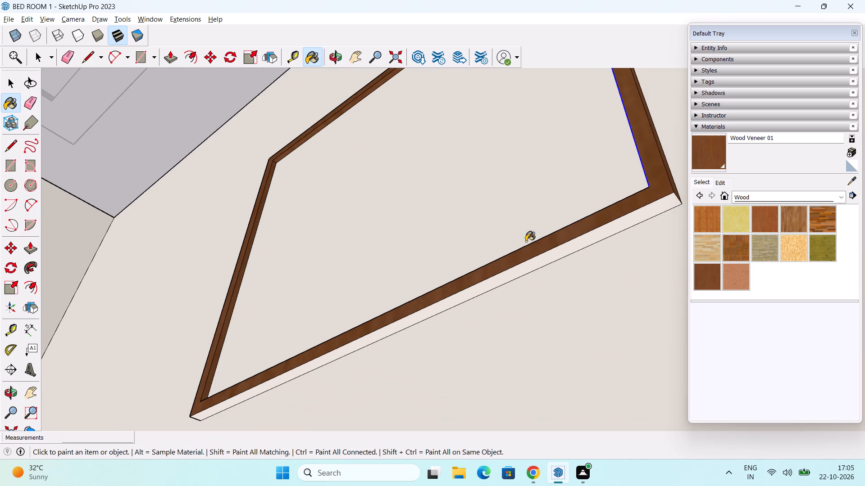
pyautogui.click(541, 261)
pyautogui.scroll(-3, 521, 227)
pyautogui.moveTo(430, 198); pyautogui.dragTo(578, 277, button='middle')
pyautogui.moveTo(569, 265); pyautogui.dragTo(286, 176, button='middle')
pyautogui.moveTo(304, 179); pyautogui.dragTo(508, 233, button='middle')
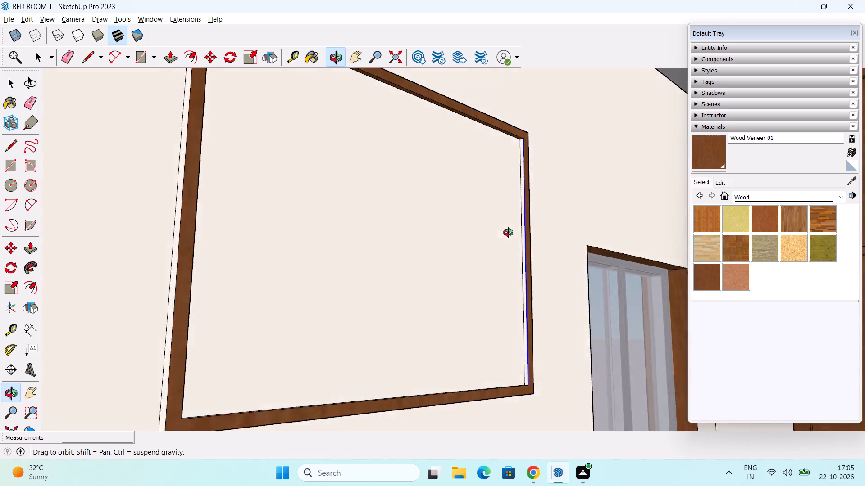
pyautogui.moveTo(508, 233); pyautogui.dragTo(541, 289, button='middle')
pyautogui.moveTo(453, 250); pyautogui.dragTo(456, 196, button='middle')
pyautogui.scroll(2, 339, 218)
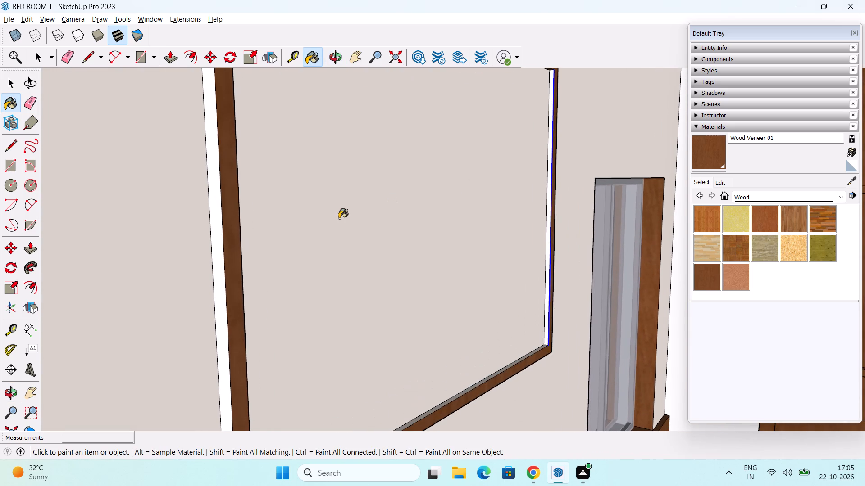
pyautogui.click(218, 242)
# Paint the right inner face of the frame border with Wood Veneer 01.
pyautogui.moveTo(423, 221); pyautogui.dragTo(328, 215, button='middle')
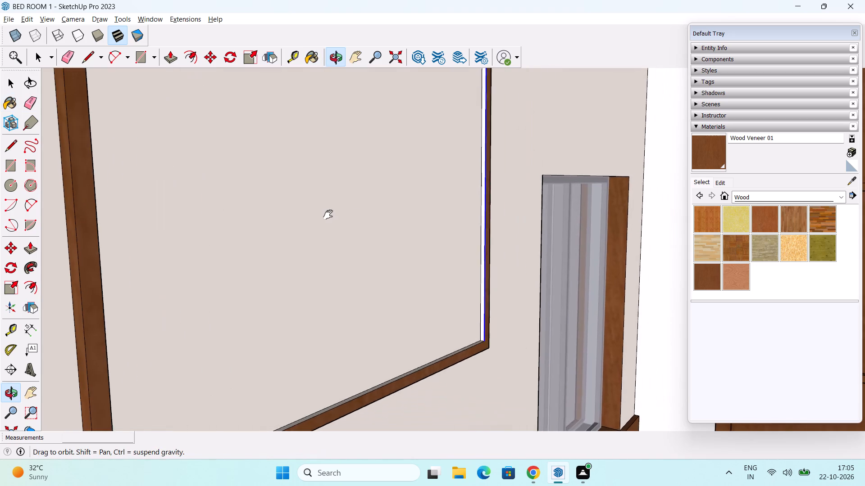
pyautogui.moveTo(328, 215); pyautogui.dragTo(337, 215, button='middle')
pyautogui.scroll(4, 551, 216)
pyautogui.click(469, 207)
pyautogui.scroll(-3, 477, 201)
pyautogui.scroll(-3, 391, 184)
pyautogui.moveTo(391, 202); pyautogui.dragTo(393, 266, button='middle')
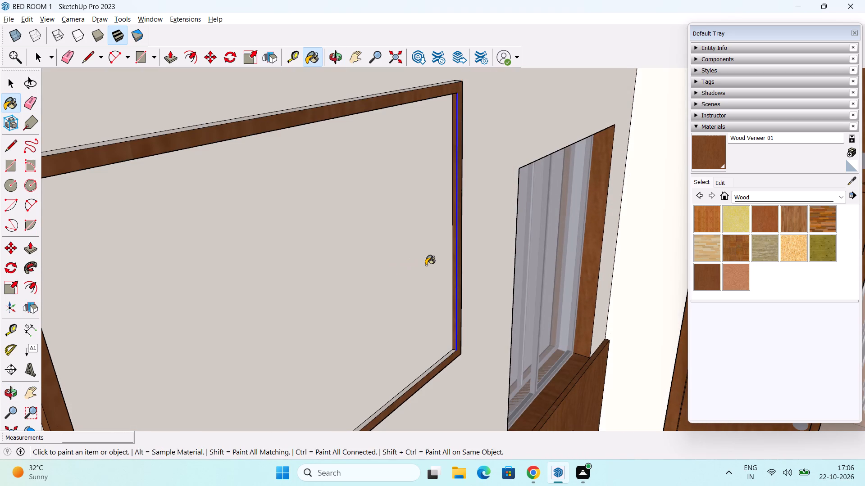
# Inspect the wall frame above the bed from several angles for border faces still without the wood finish.
pyautogui.moveTo(426, 265); pyautogui.dragTo(423, 185, button='middle')
pyautogui.moveTo(438, 191); pyautogui.dragTo(461, 290, button='middle')
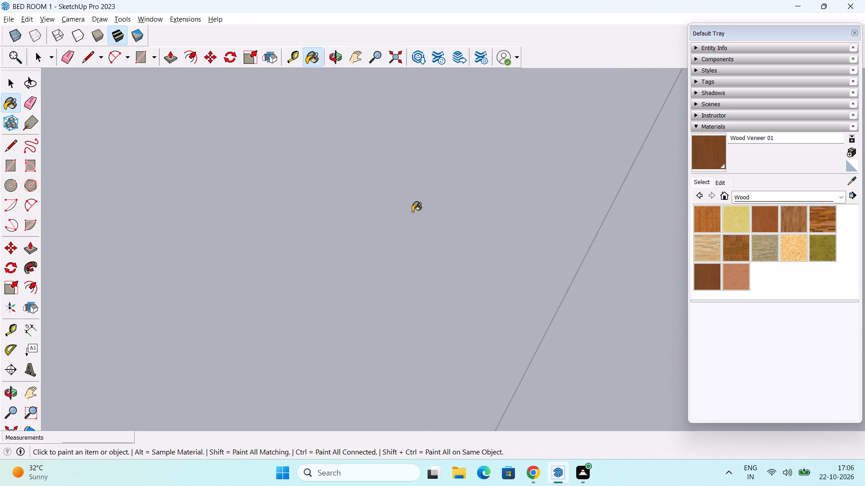
pyautogui.moveTo(437, 182); pyautogui.dragTo(320, 66, button='middle')
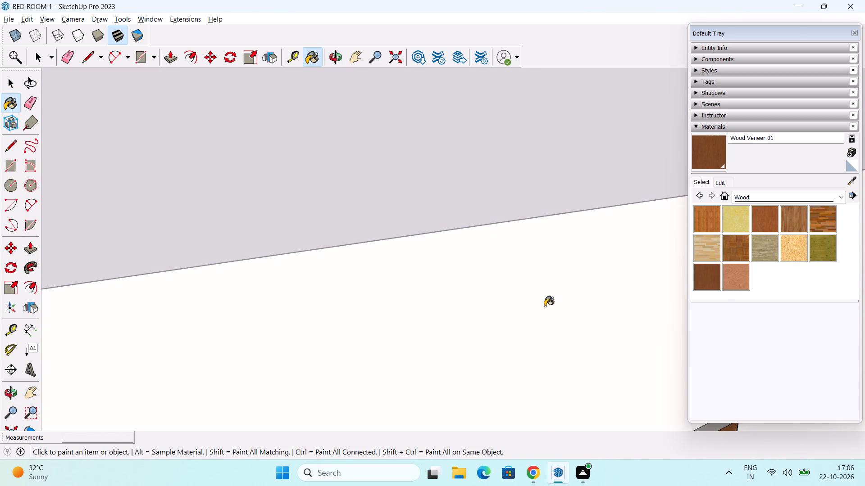
pyautogui.keyDown('shift'); pyautogui.moveTo(522, 283); pyautogui.dragTo(416, 88, button='middle'); pyautogui.keyUp('shift')
pyautogui.scroll(-2, 444, 147)
pyautogui.moveTo(558, 269); pyautogui.dragTo(514, 139, button='middle')
pyautogui.scroll(-1, 537, 153)
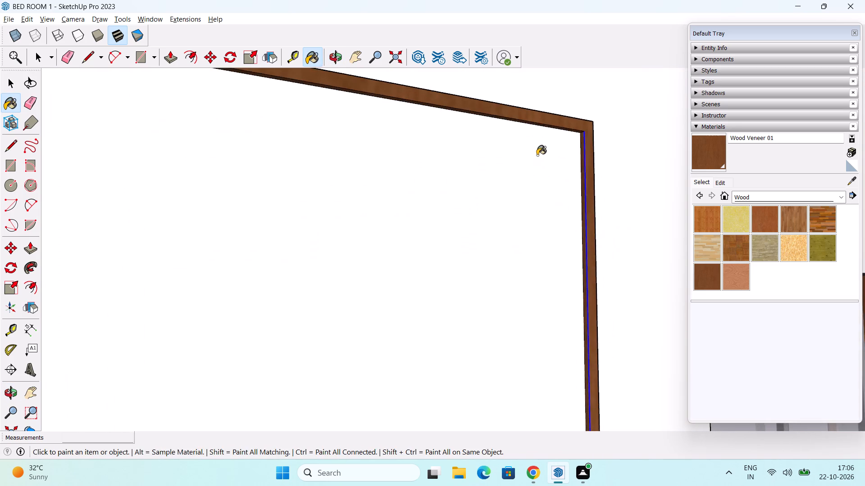
pyautogui.scroll(-4, 537, 155)
pyautogui.moveTo(513, 184); pyautogui.dragTo(516, 262, button='middle')
pyautogui.moveTo(570, 271); pyautogui.dragTo(549, 174, button='middle')
pyautogui.moveTo(449, 191); pyautogui.dragTo(454, 207, button='middle')
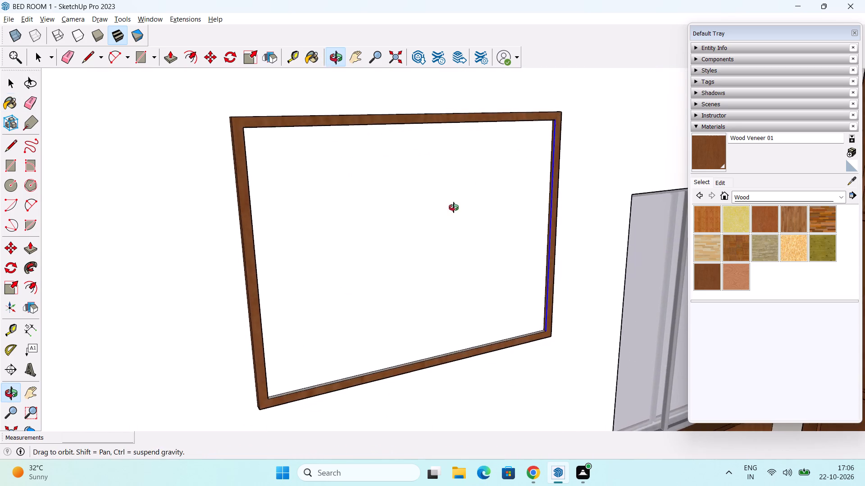
pyautogui.moveTo(454, 207); pyautogui.dragTo(468, 270, button='middle')
pyautogui.moveTo(469, 255); pyautogui.dragTo(412, 127, button='middle')
pyautogui.scroll(-6, 484, 192)
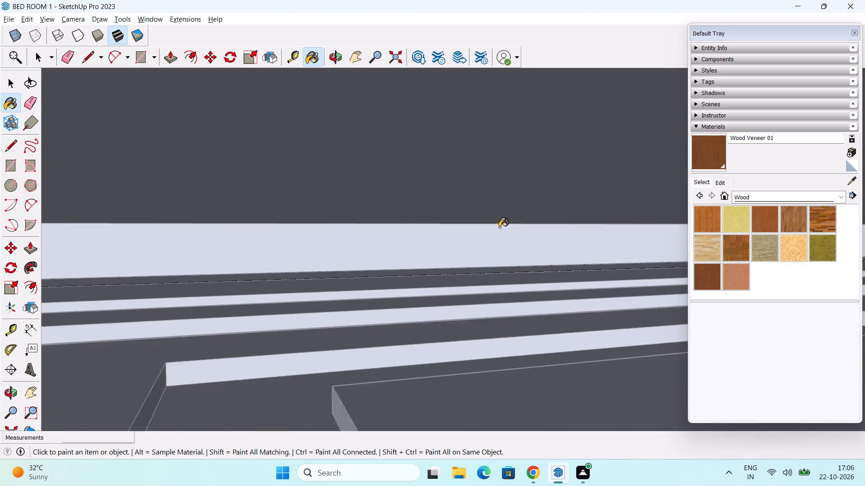
pyautogui.scroll(-1, 499, 227)
pyautogui.scroll(-7, 530, 263)
pyautogui.moveTo(515, 258); pyautogui.dragTo(449, 103, button='middle')
pyautogui.scroll(-7, 480, 202)
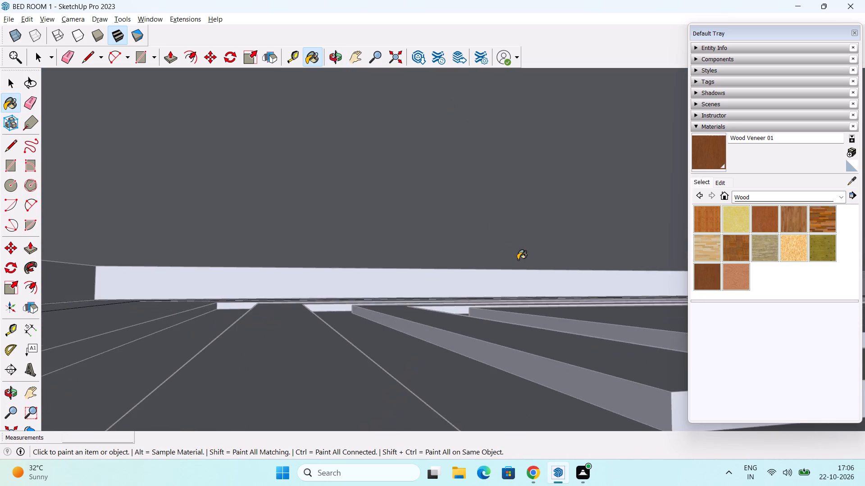
pyautogui.keyDown('shift'); pyautogui.moveTo(493, 231); pyautogui.dragTo(422, 76, button='middle'); pyautogui.keyUp('shift')
pyautogui.moveTo(565, 358); pyautogui.dragTo(469, 225, button='middle')
pyautogui.scroll(1, 507, 318)
pyautogui.moveTo(547, 329); pyautogui.dragTo(490, 166, button='middle')
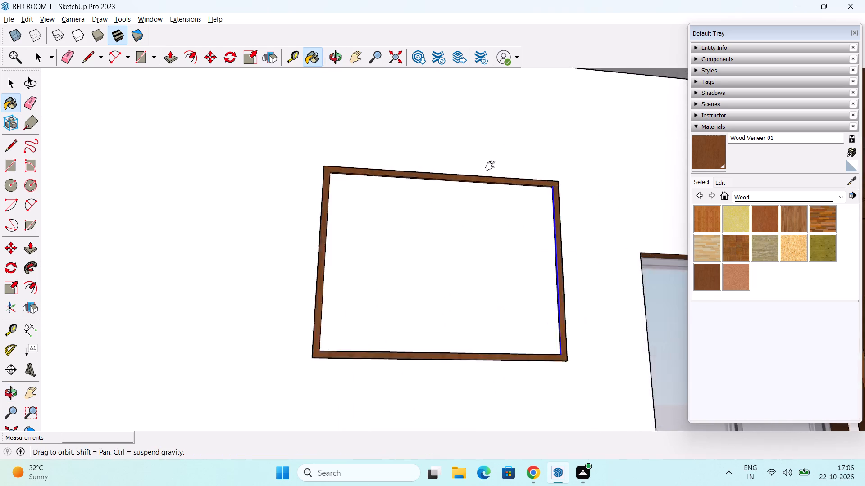
pyautogui.moveTo(490, 166); pyautogui.dragTo(474, 130, button='middle')
pyautogui.moveTo(458, 193); pyautogui.dragTo(562, 261, button='middle')
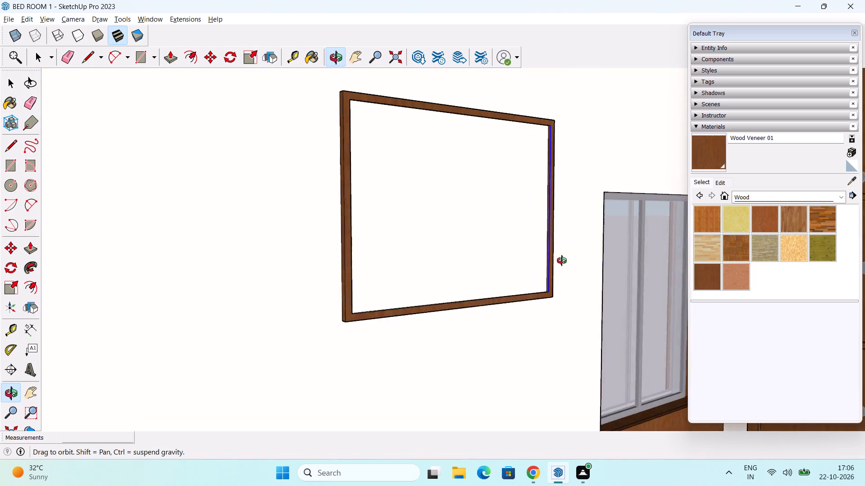
pyautogui.moveTo(562, 261); pyautogui.dragTo(558, 256, button='middle')
# Paint the top outer side and the bottom inner face of the frame border with Wood Veneer 01.
pyautogui.scroll(4, 455, 112)
pyautogui.moveTo(481, 139); pyautogui.dragTo(473, 213, button='middle')
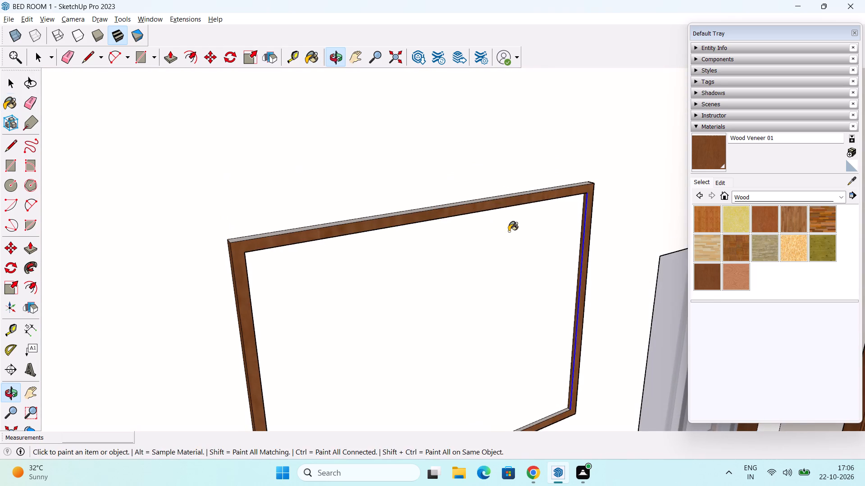
pyautogui.moveTo(507, 232); pyautogui.dragTo(484, 123, button='middle')
pyautogui.moveTo(483, 150); pyautogui.dragTo(484, 187, button='middle')
pyautogui.moveTo(492, 202); pyautogui.dragTo(505, 148, button='middle')
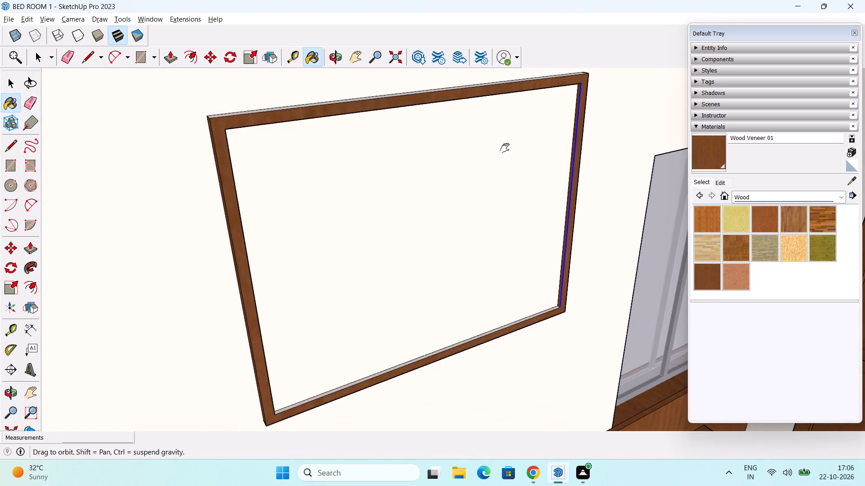
pyautogui.moveTo(505, 148); pyautogui.dragTo(506, 143, button='middle')
pyautogui.moveTo(506, 146); pyautogui.dragTo(505, 177, button='middle')
pyautogui.click(511, 122)
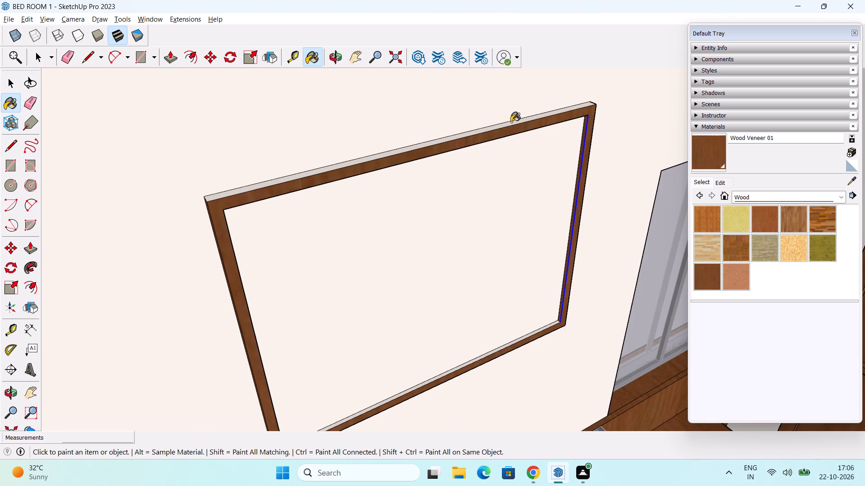
pyautogui.moveTo(545, 264); pyautogui.dragTo(551, 191, button='middle')
pyautogui.scroll(4, 542, 247)
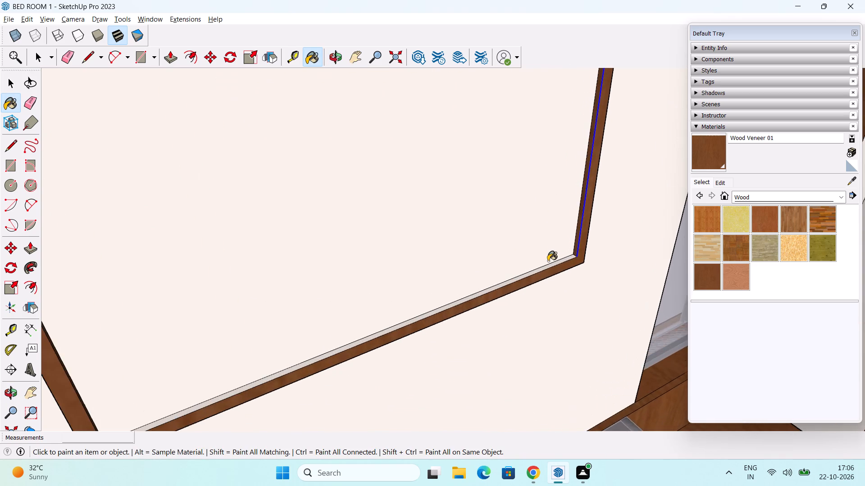
pyautogui.scroll(3, 555, 246)
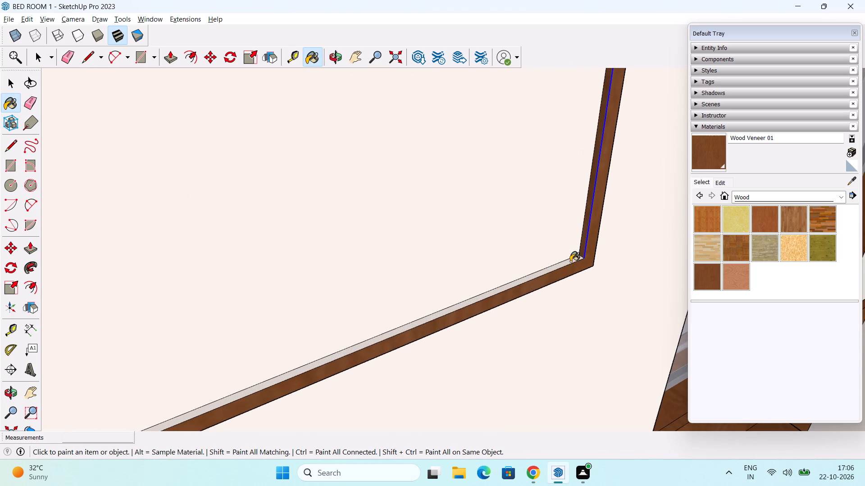
pyautogui.click(570, 261)
# Leave group editing and examine the whole bedroom model, its interior, ceiling and outer walls, from several angles.
pyautogui.scroll(-10, 569, 261)
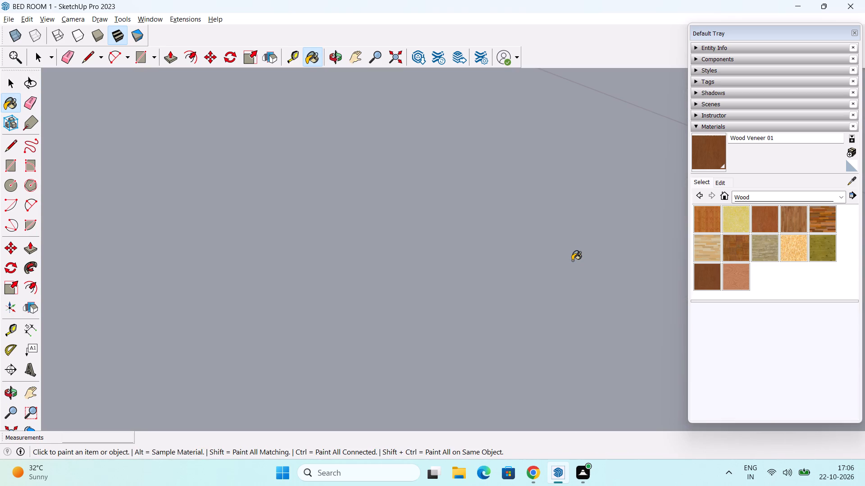
pyautogui.press('space')
pyautogui.click(628, 207)
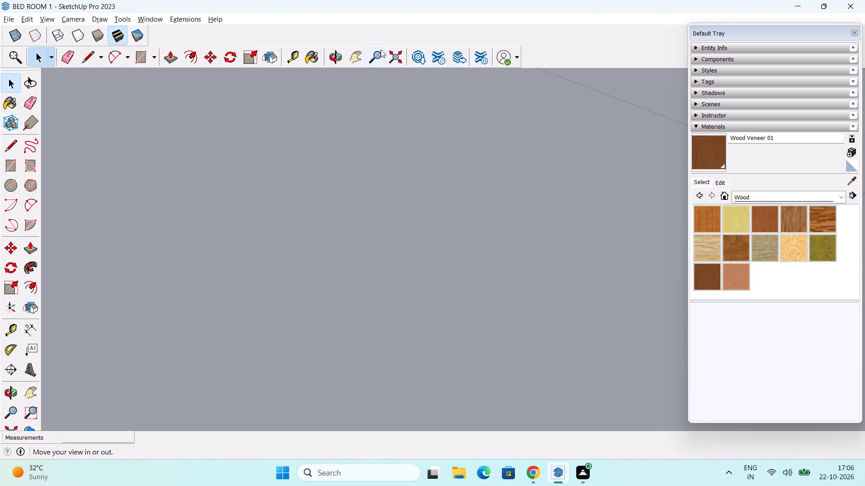
pyautogui.click(392, 62)
pyautogui.moveTo(504, 220); pyautogui.dragTo(371, 152, button='middle')
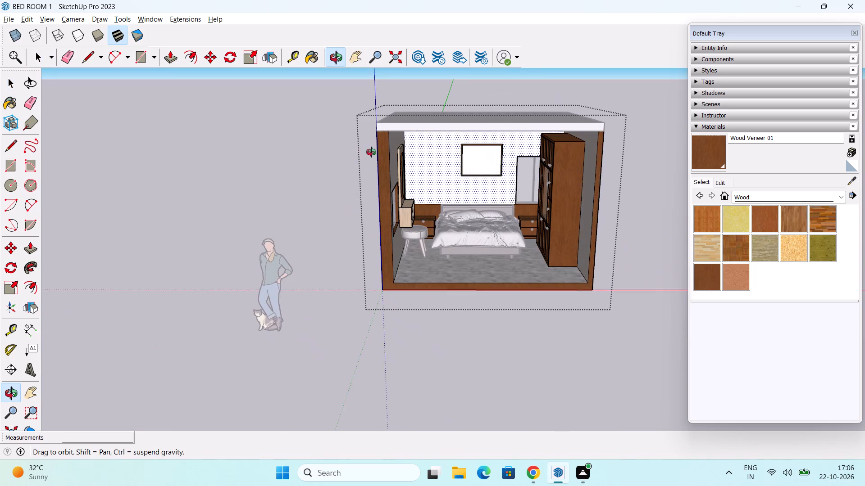
pyautogui.moveTo(371, 152); pyautogui.dragTo(371, 153, button='middle')
pyautogui.press('Escape')
pyautogui.scroll(4, 417, 184)
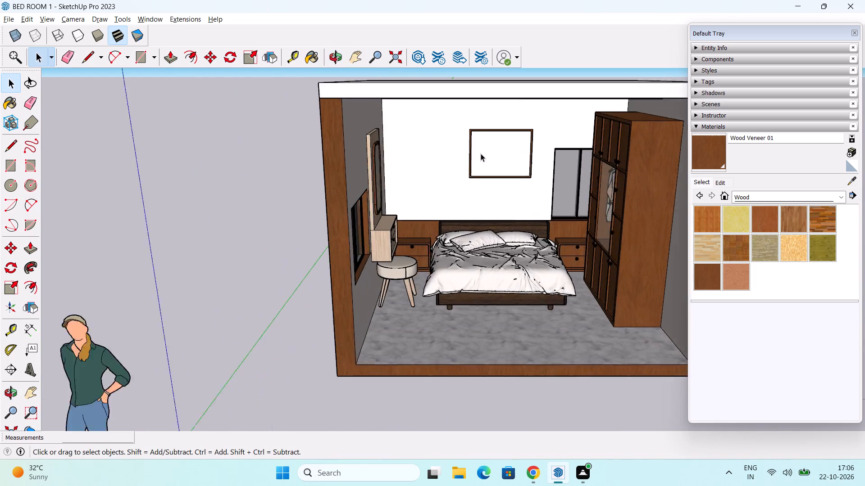
pyautogui.scroll(3, 481, 153)
pyautogui.moveTo(514, 179); pyautogui.dragTo(446, 196, button='middle')
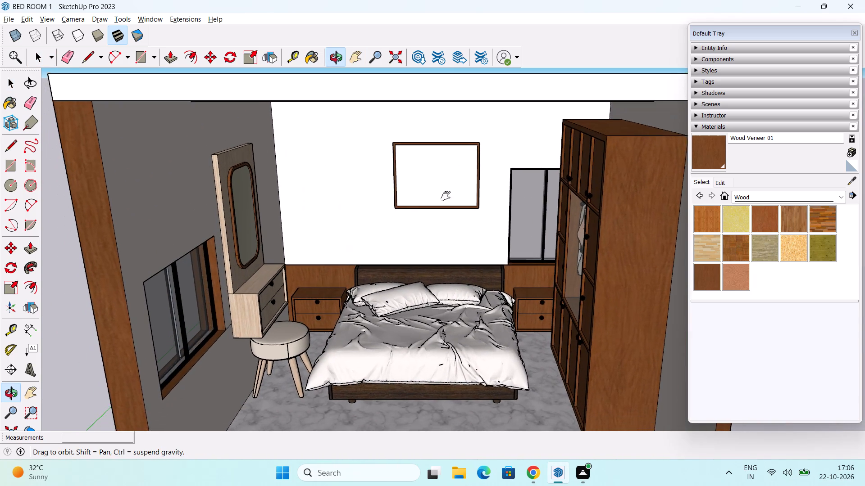
pyautogui.moveTo(446, 196); pyautogui.dragTo(446, 195, button='middle')
pyautogui.moveTo(463, 232); pyautogui.dragTo(411, 76, button='middle')
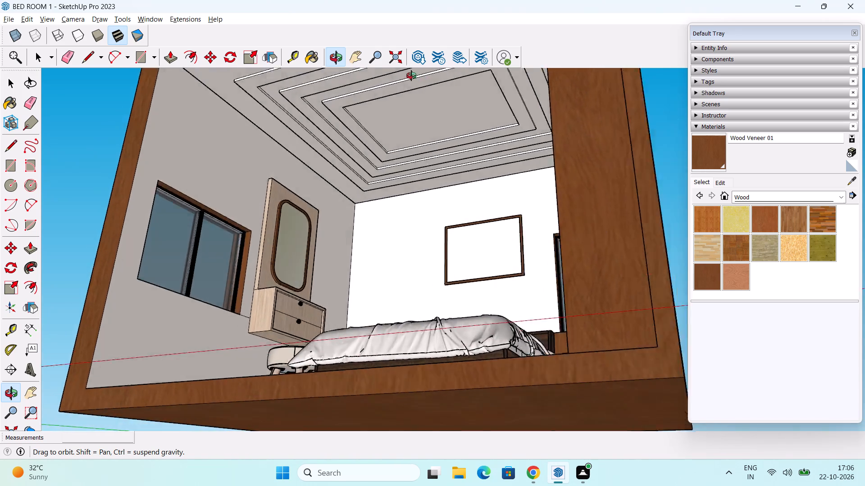
pyautogui.moveTo(411, 76); pyautogui.dragTo(437, 217, button='middle')
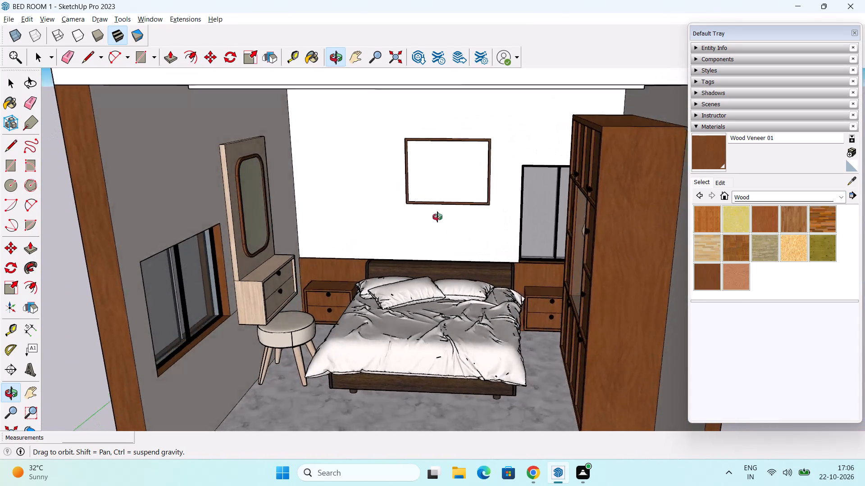
pyautogui.moveTo(437, 217); pyautogui.dragTo(448, 209, button='middle')
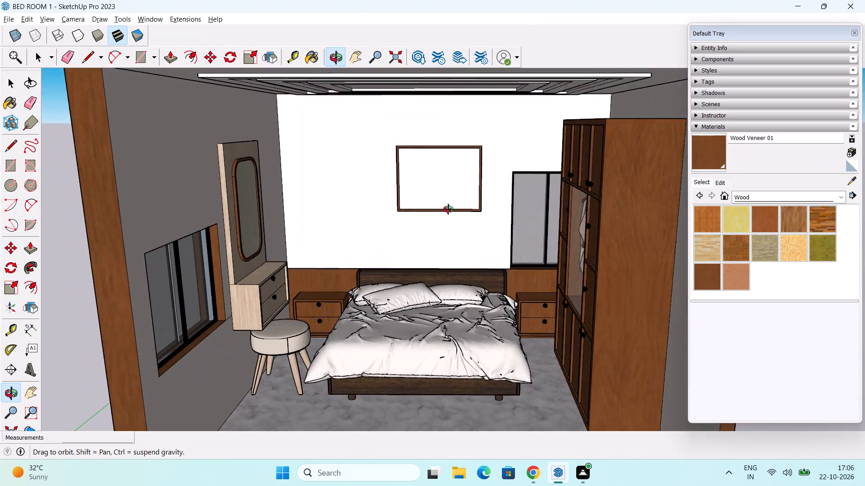
pyautogui.moveTo(448, 209); pyautogui.dragTo(457, 202, button='middle')
pyautogui.scroll(-1, 465, 173)
pyautogui.scroll(2, 467, 173)
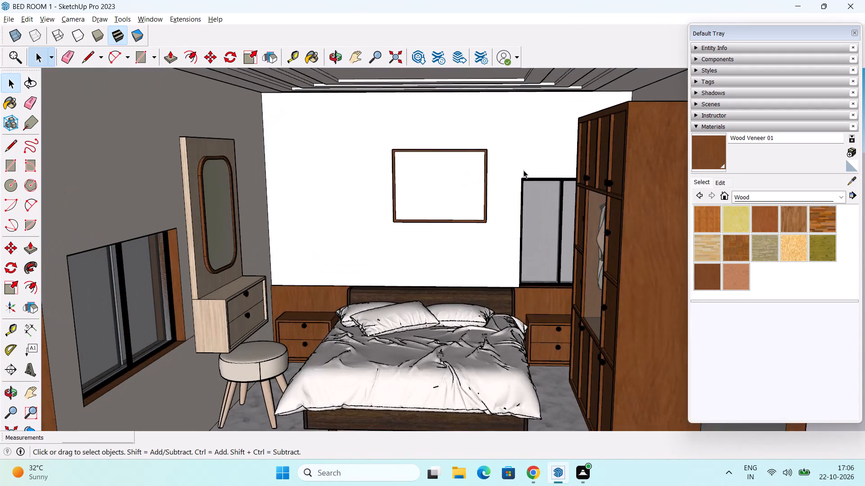
pyautogui.moveTo(531, 169); pyautogui.dragTo(393, 94, button='middle')
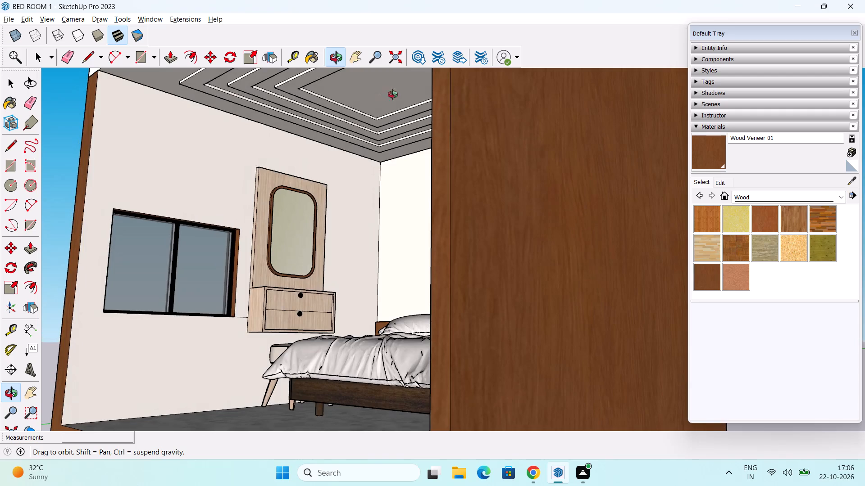
pyautogui.moveTo(393, 94); pyautogui.dragTo(484, 160, button='middle')
pyautogui.scroll(-6, 484, 160)
pyautogui.moveTo(494, 175); pyautogui.dragTo(524, 184, button='middle')
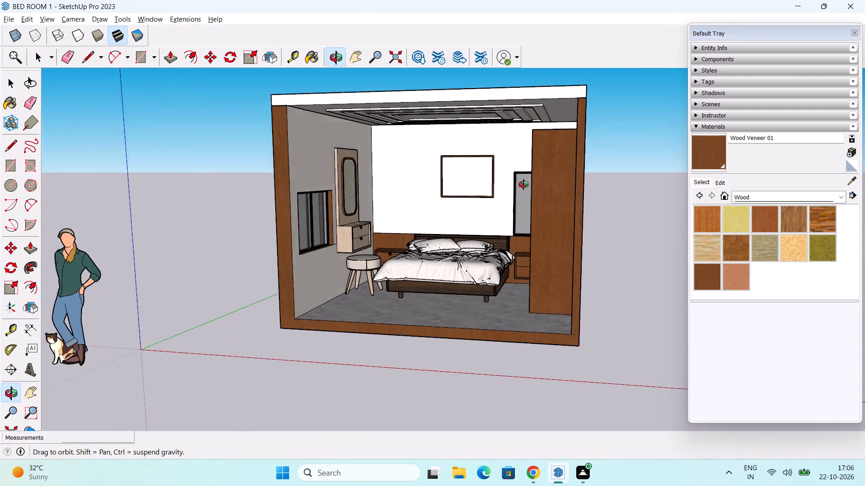
pyautogui.moveTo(524, 184); pyautogui.dragTo(376, 209, button='middle')
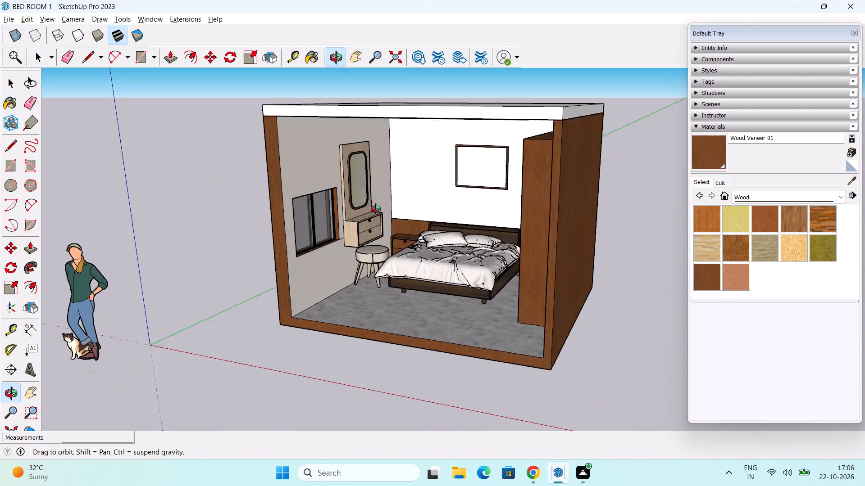
pyautogui.moveTo(376, 209); pyautogui.dragTo(693, 296, button='middle')
pyautogui.moveTo(481, 299); pyautogui.dragTo(551, 250, button='middle')
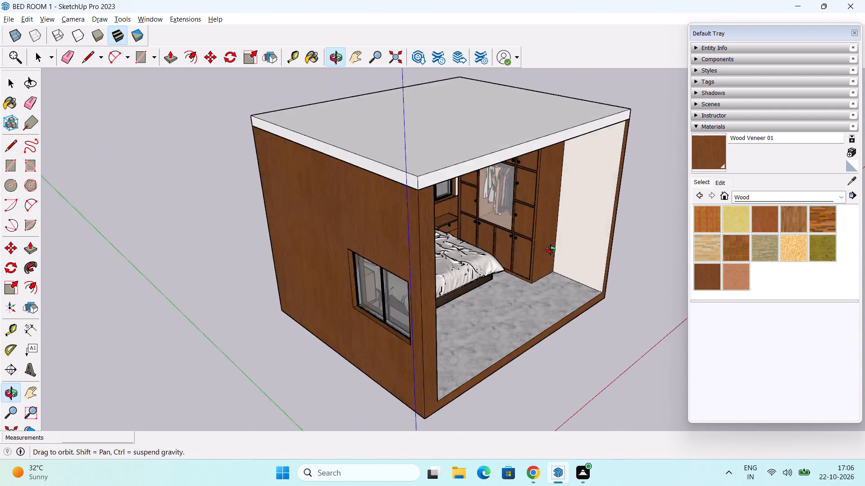
pyautogui.moveTo(551, 250); pyautogui.dragTo(413, 221, button='middle')
# Open the room group and paint the exterior face of the side wall beside the dressing table with 0052_FloralWhite from Colors-Named.
pyautogui.click(761, 198)
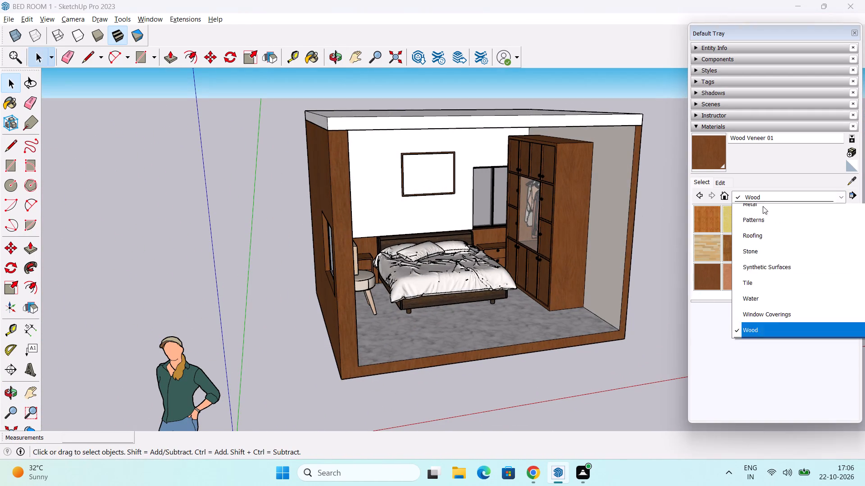
pyautogui.scroll(3, 765, 280)
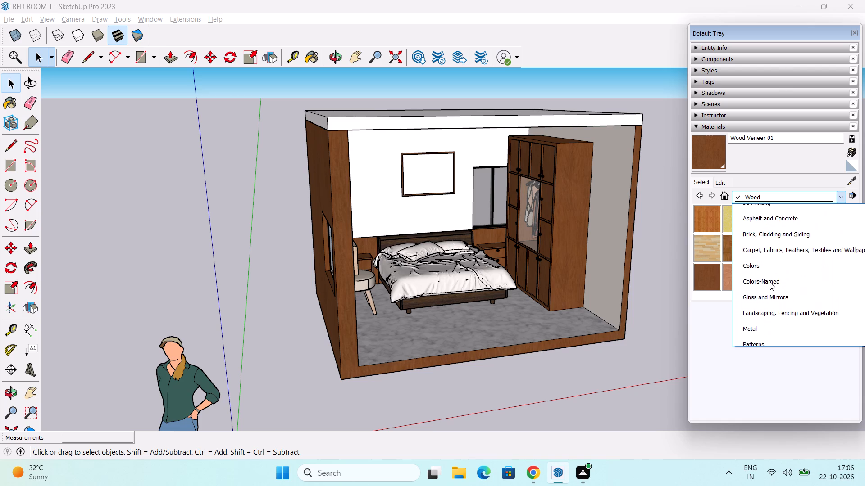
pyautogui.scroll(2, 785, 260)
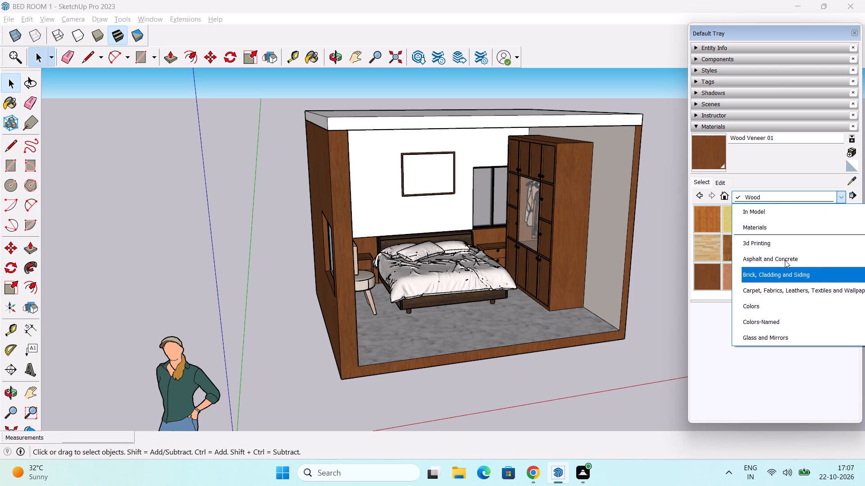
pyautogui.scroll(-2, 785, 260)
pyautogui.click(793, 233)
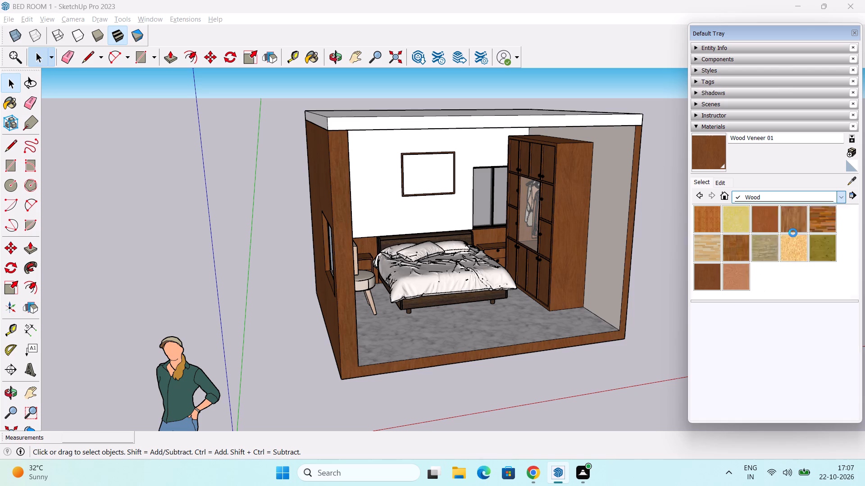
pyautogui.scroll(-3, 764, 259)
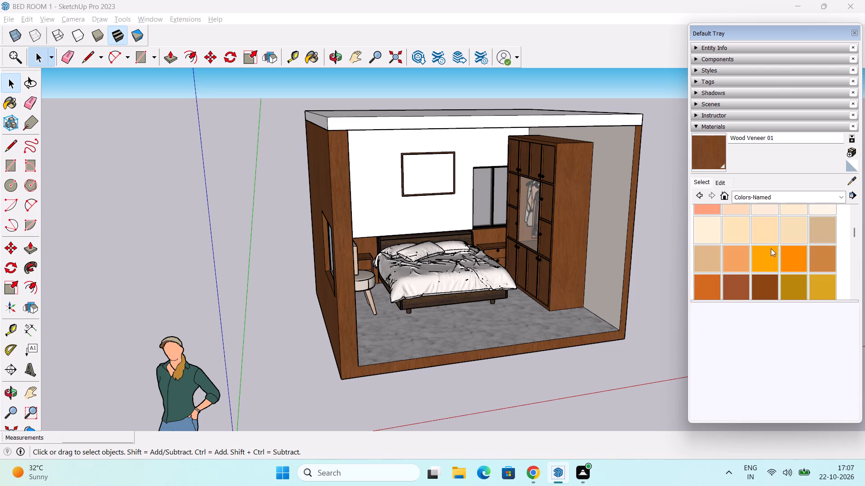
pyautogui.scroll(1, 770, 248)
pyautogui.scroll(-3, 770, 248)
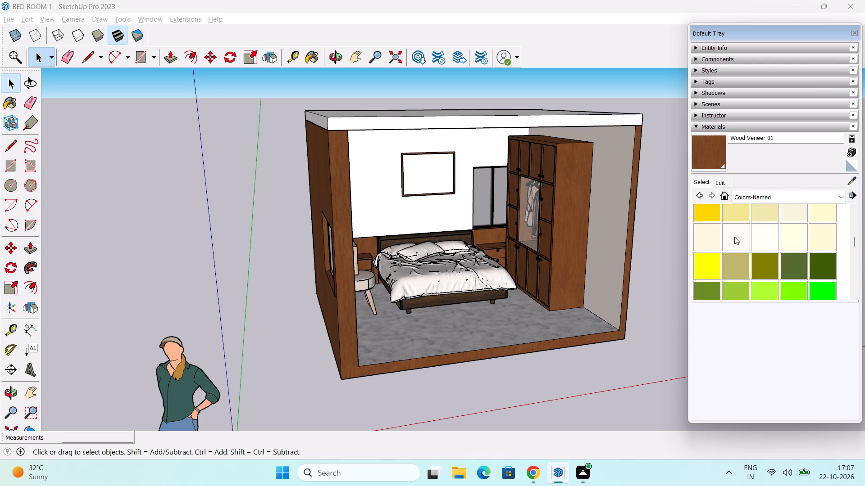
pyautogui.click(735, 237)
pyautogui.moveTo(305, 266); pyautogui.dragTo(338, 257, button='middle')
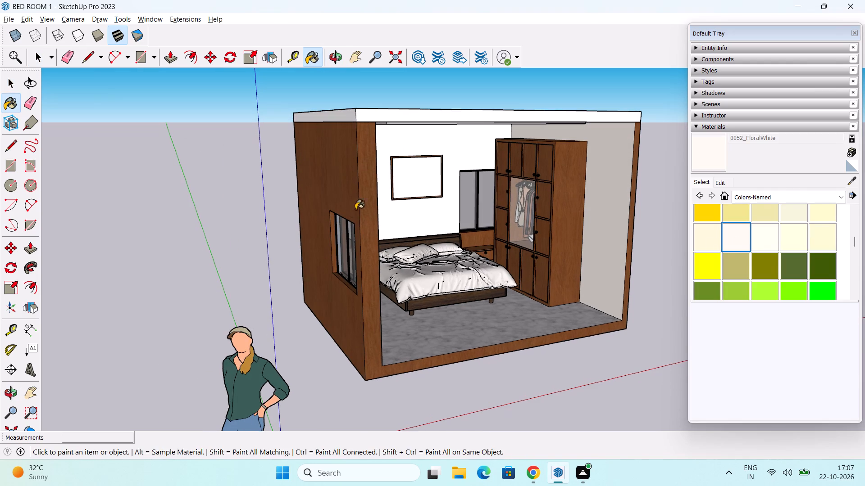
pyautogui.press('space')
pyautogui.doubleClick(341, 185)
pyautogui.click(333, 175)
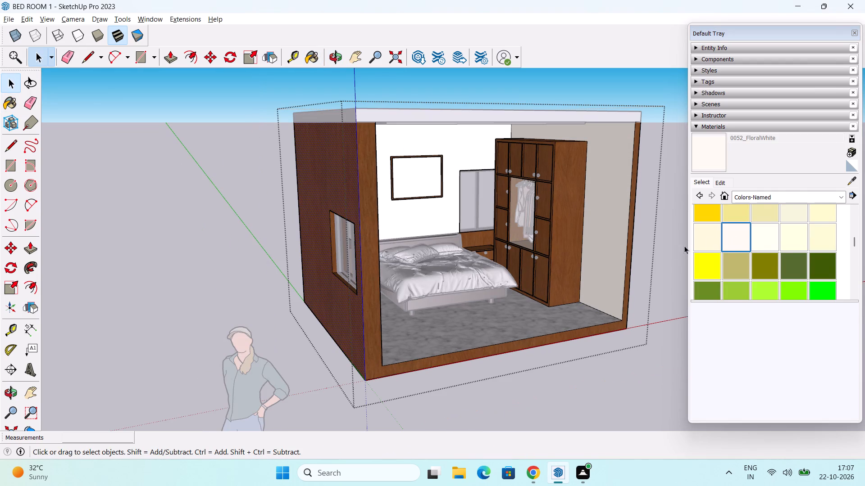
pyautogui.click(738, 237)
pyautogui.click(316, 185)
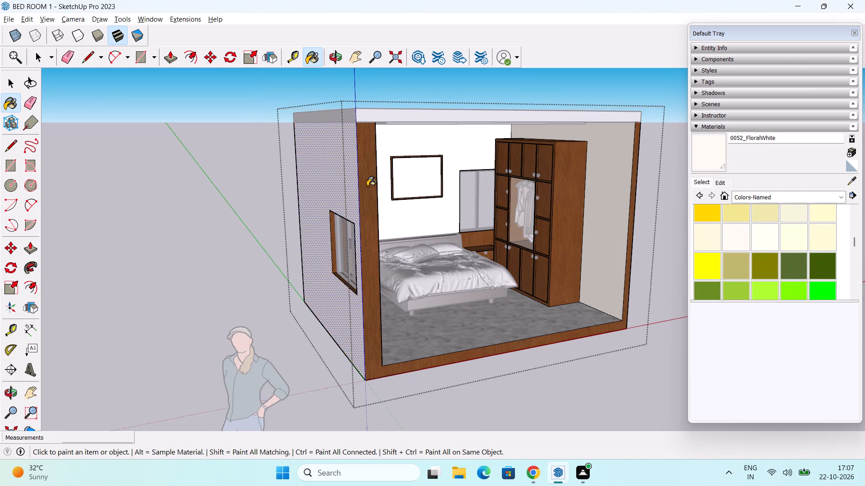
# Paint the wooden front rim around the room's open side with 0052_FloralWhite.
pyautogui.scroll(2, 367, 186)
pyautogui.click(367, 186)
# Paint the exterior faces of the wall behind the wardrobe and of the bed's back wall with 0052_FloralWhite.
pyautogui.moveTo(416, 232); pyautogui.dragTo(179, 257, button='middle')
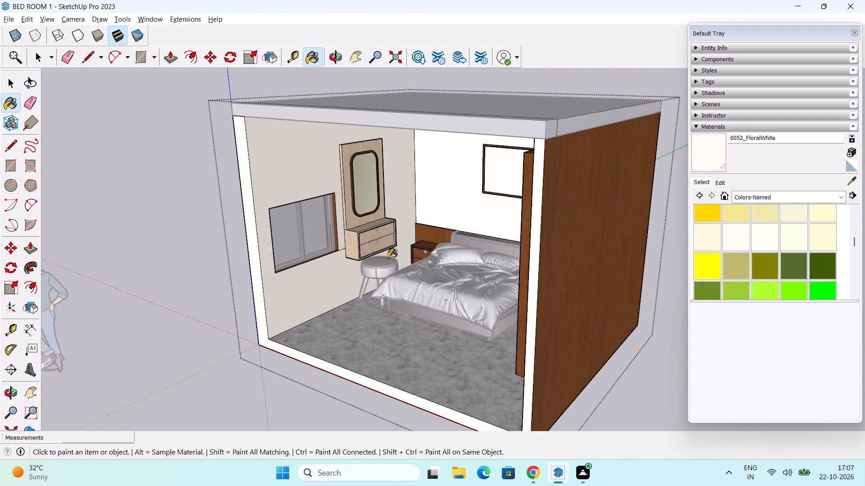
pyautogui.moveTo(433, 257); pyautogui.dragTo(360, 247, button='middle')
pyautogui.click(552, 256)
pyautogui.scroll(-3, 531, 255)
pyautogui.moveTo(529, 259); pyautogui.dragTo(279, 217, button='middle')
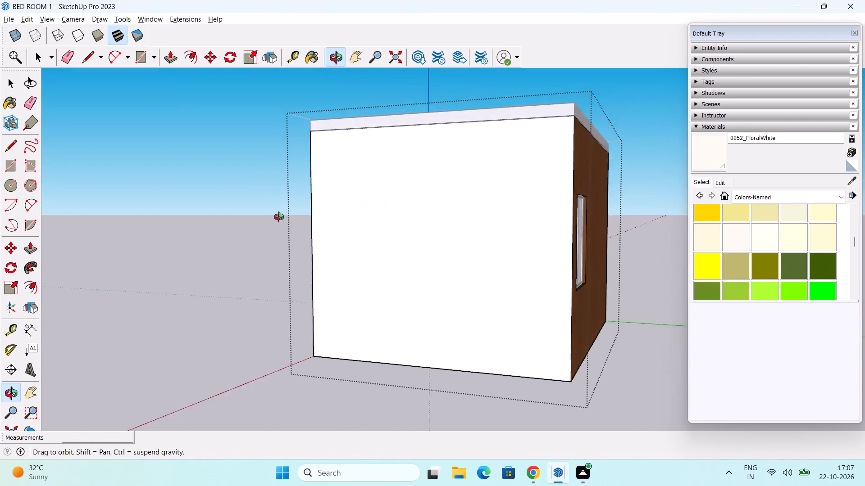
pyautogui.moveTo(279, 217); pyautogui.dragTo(254, 226, button='middle')
pyautogui.click(565, 180)
# Paint one wooden side reveal of the back-wall window and one of the window beside the dressing table with 0052_FloralWhite.
pyautogui.moveTo(400, 269); pyautogui.dragTo(441, 261, button='middle')
pyautogui.scroll(11, 590, 272)
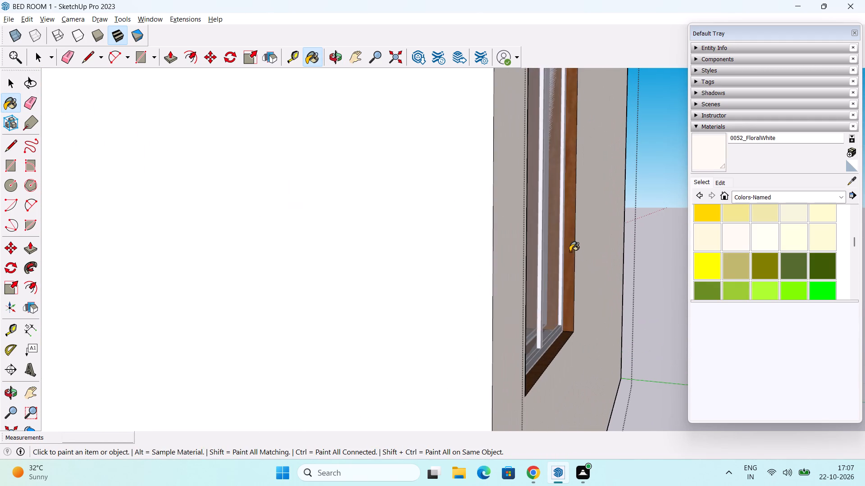
pyautogui.click(570, 252)
pyautogui.scroll(-14, 570, 252)
pyautogui.moveTo(377, 321); pyautogui.dragTo(455, 278, button='middle')
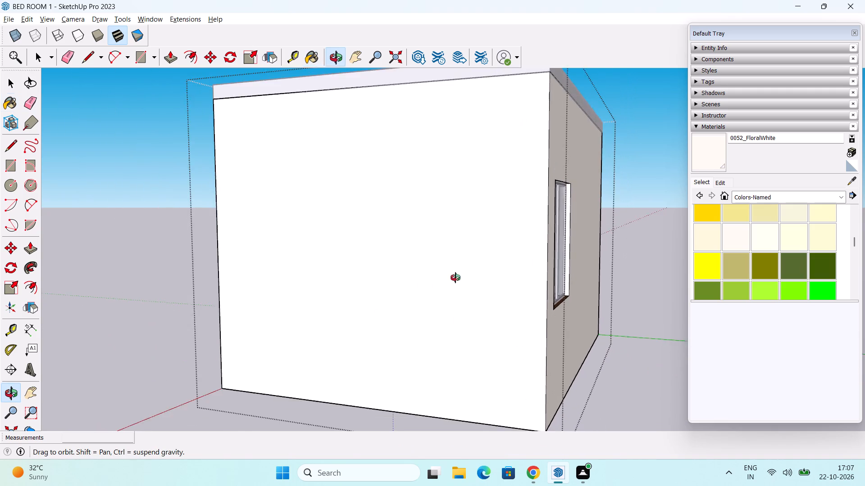
pyautogui.moveTo(455, 278); pyautogui.dragTo(624, 321, button='middle')
pyautogui.moveTo(401, 305); pyautogui.dragTo(510, 318, button='middle')
pyautogui.scroll(5, 209, 290)
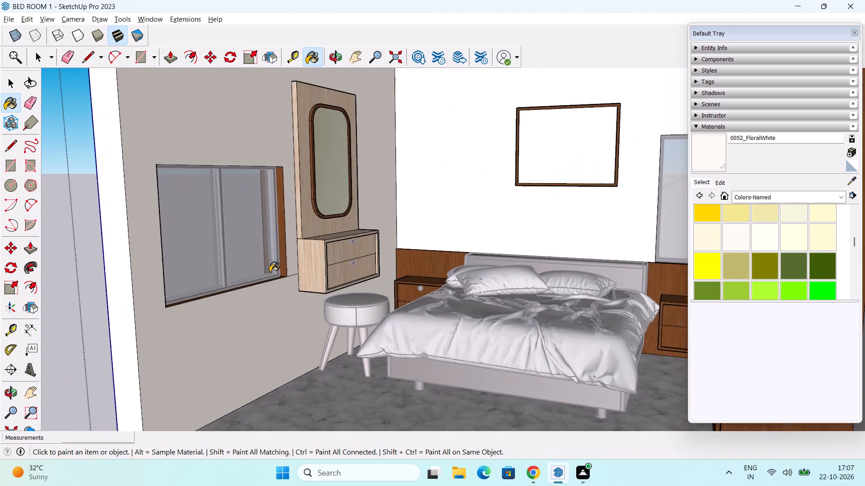
pyautogui.scroll(3, 270, 272)
pyautogui.click(282, 239)
# Paint the wooden underside of the room's floor slab with 0052_FloralWhite.
pyautogui.scroll(-5, 286, 241)
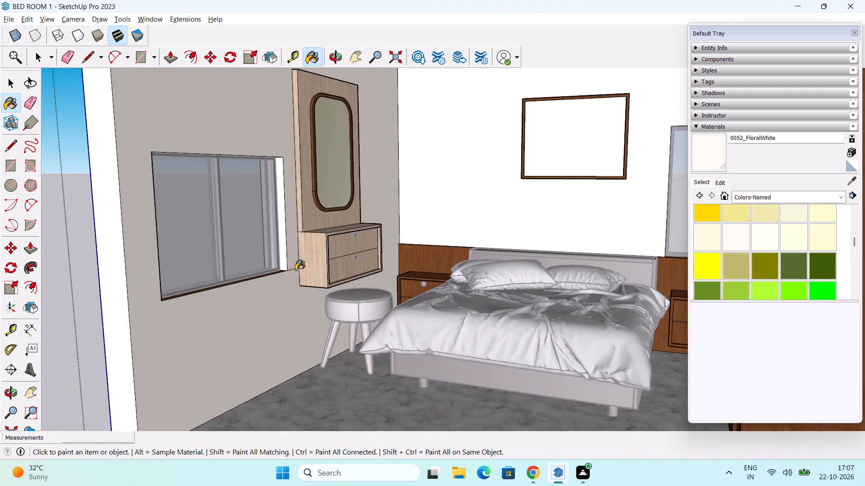
pyautogui.scroll(-4, 296, 270)
pyautogui.moveTo(395, 328); pyautogui.dragTo(302, 297, button='middle')
pyautogui.moveTo(359, 320); pyautogui.dragTo(429, 174, button='middle')
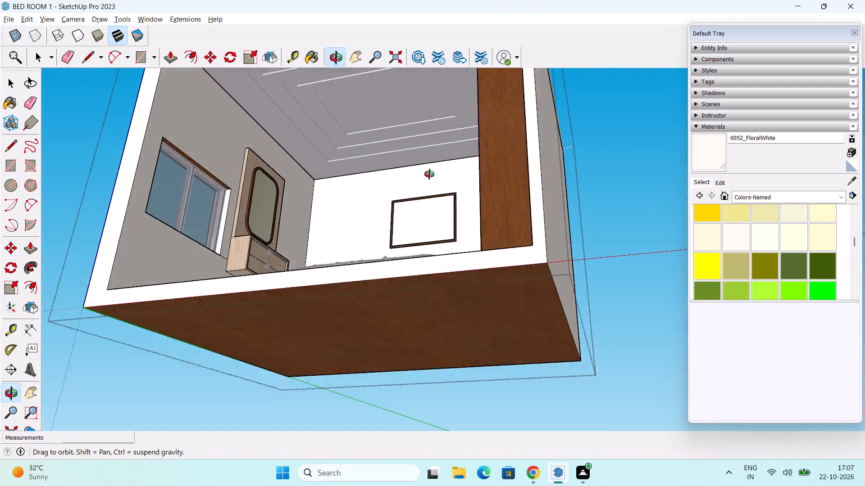
pyautogui.moveTo(429, 174); pyautogui.dragTo(448, 151, button='middle')
pyautogui.click(432, 261)
# Examine the room's underside, ceiling, walls and windows from several angles for faces that still have the wood finish.
pyautogui.scroll(-3, 438, 219)
pyautogui.keyDown('shift'); pyautogui.moveTo(436, 195); pyautogui.dragTo(443, 278, button='middle'); pyautogui.keyUp('shift')
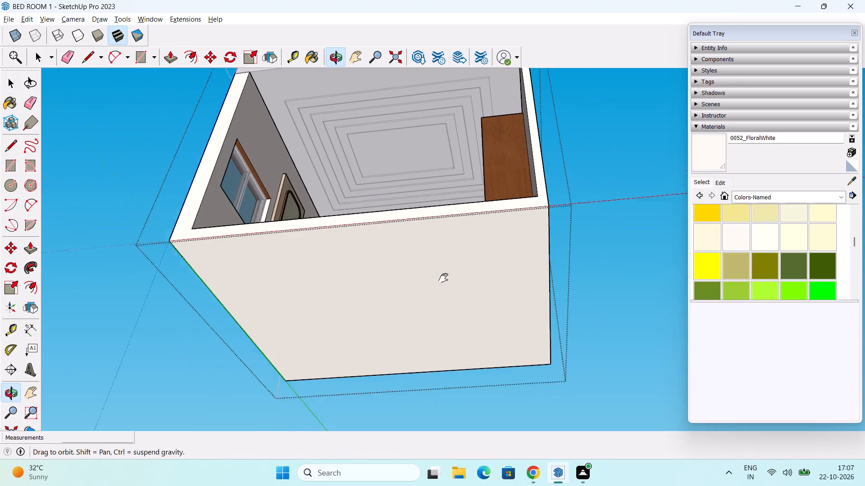
pyautogui.keyDown('shift'); pyautogui.moveTo(443, 278); pyautogui.dragTo(445, 297, button='middle'); pyautogui.keyUp('shift')
pyautogui.moveTo(426, 240); pyautogui.dragTo(449, 387, button='middle')
pyautogui.scroll(2, 436, 282)
pyautogui.moveTo(442, 310); pyautogui.dragTo(458, 274, button='middle')
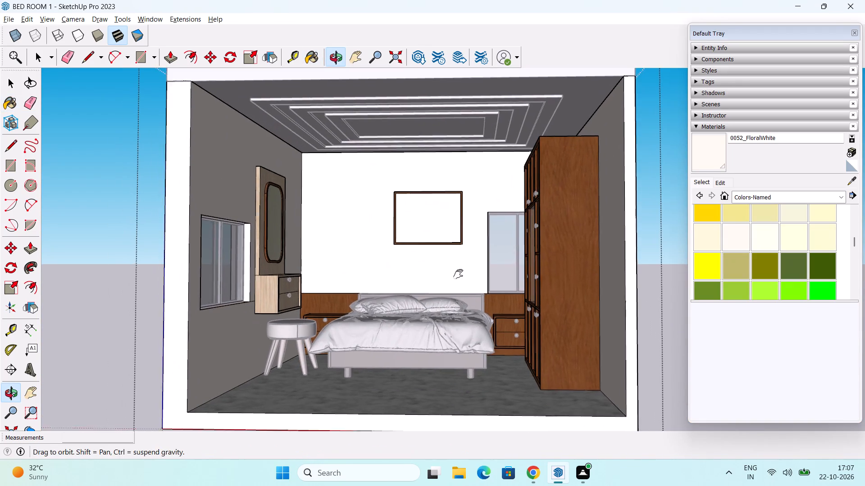
pyautogui.moveTo(458, 274); pyautogui.dragTo(458, 274, button='middle')
pyautogui.scroll(1, 458, 274)
pyautogui.keyDown('shift'); pyautogui.moveTo(461, 272); pyautogui.dragTo(461, 299, button='middle'); pyautogui.keyUp('shift')
pyautogui.moveTo(464, 315); pyautogui.dragTo(453, 238, button='middle')
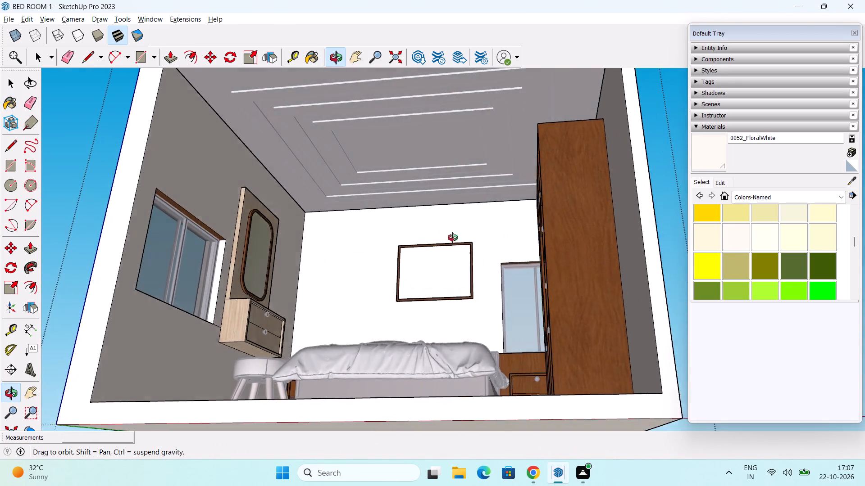
pyautogui.moveTo(453, 238); pyautogui.dragTo(479, 301, button='middle')
pyautogui.scroll(1, 479, 299)
pyautogui.scroll(-1, 481, 278)
pyautogui.scroll(2, 484, 274)
pyautogui.moveTo(499, 281); pyautogui.dragTo(490, 262, button='middle')
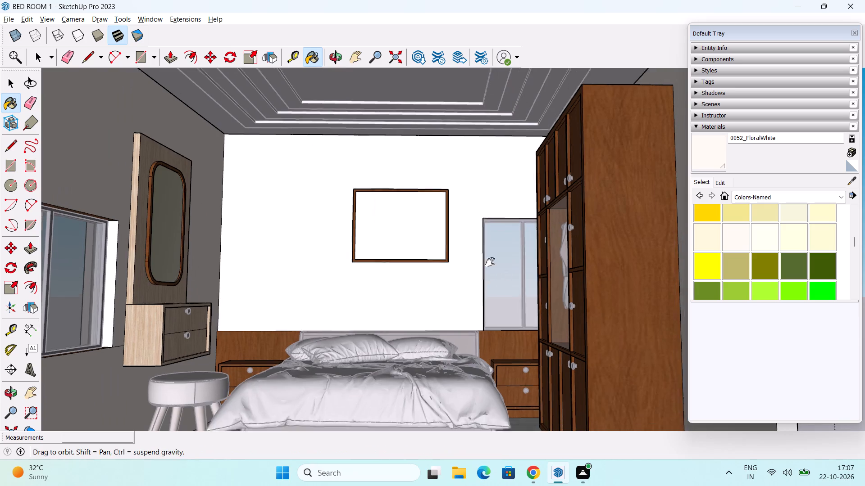
pyautogui.moveTo(490, 262); pyautogui.dragTo(485, 256, button='middle')
pyautogui.scroll(-3, 496, 256)
pyautogui.moveTo(496, 256); pyautogui.dragTo(482, 224, button='middle')
# Paint the top reveal and the sill of the back-wall window beside the wardrobe with 0052_FloralWhite.
pyautogui.scroll(3, 512, 235)
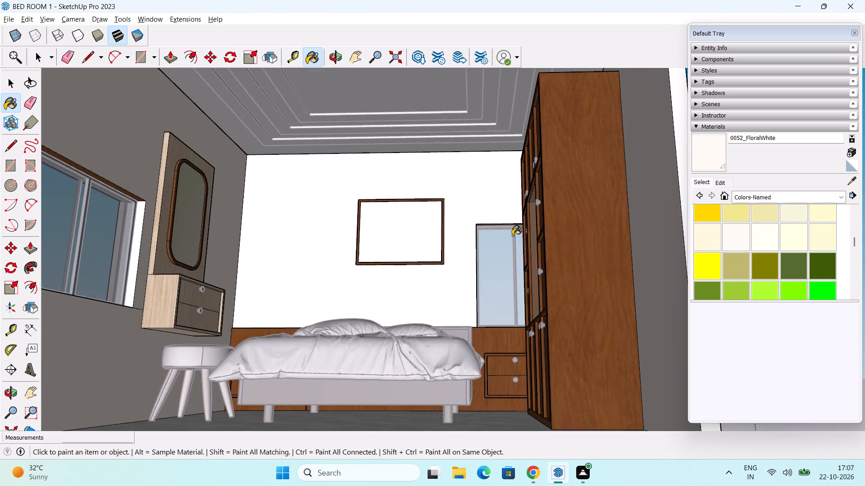
pyautogui.scroll(12, 512, 235)
pyautogui.moveTo(509, 229); pyautogui.dragTo(486, 191, button='middle')
pyautogui.click(510, 236)
pyautogui.scroll(-3, 510, 236)
pyautogui.moveTo(516, 241); pyautogui.dragTo(517, 243, button='middle')
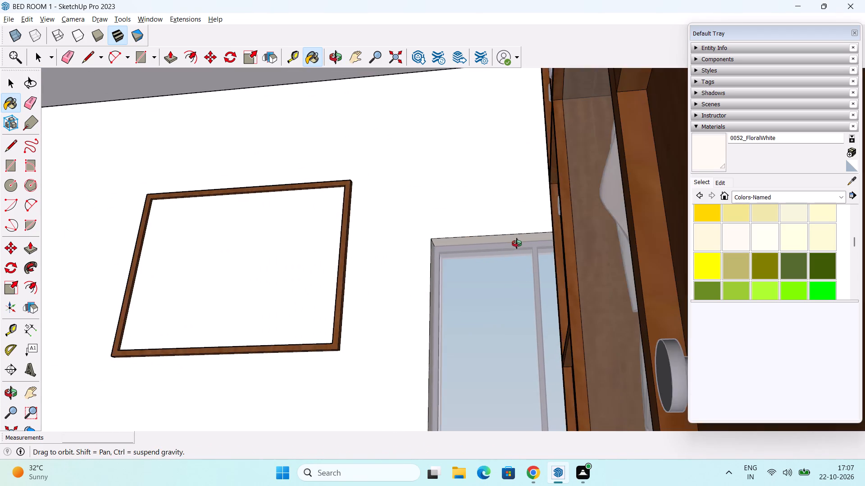
pyautogui.moveTo(517, 243); pyautogui.dragTo(552, 443, button='middle')
pyautogui.scroll(4, 461, 324)
pyautogui.click(435, 291)
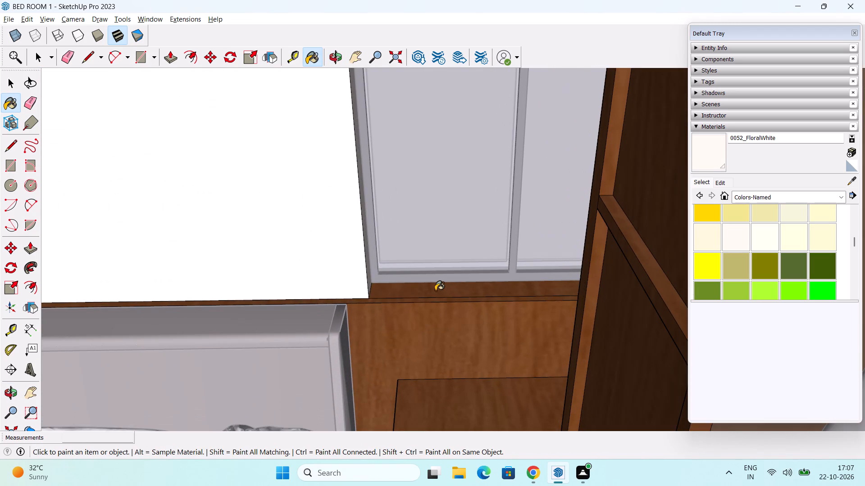
# Paint the wooden sill of the window beside the dressing table with 0052_FloralWhite.
pyautogui.scroll(-6, 446, 291)
pyautogui.moveTo(337, 308); pyautogui.dragTo(506, 320, button='middle')
pyautogui.scroll(-2, 358, 302)
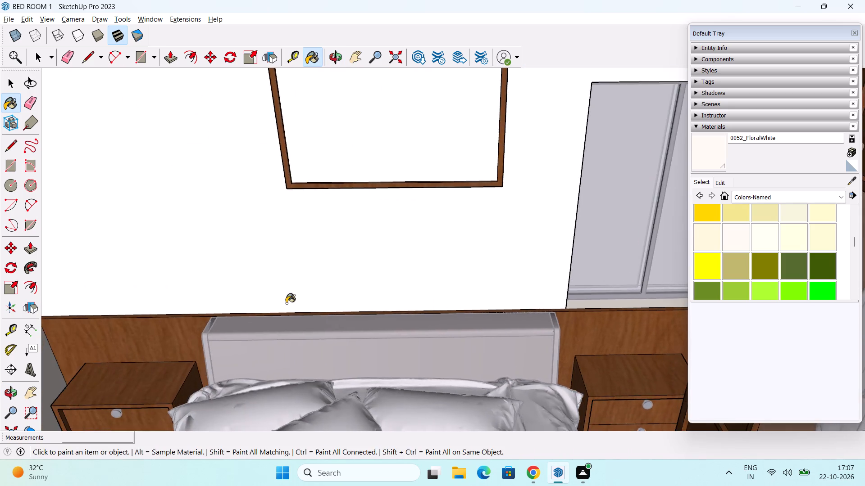
pyautogui.scroll(-2, 286, 303)
pyautogui.moveTo(222, 307); pyautogui.dragTo(327, 302, button='middle')
pyautogui.click(397, 61)
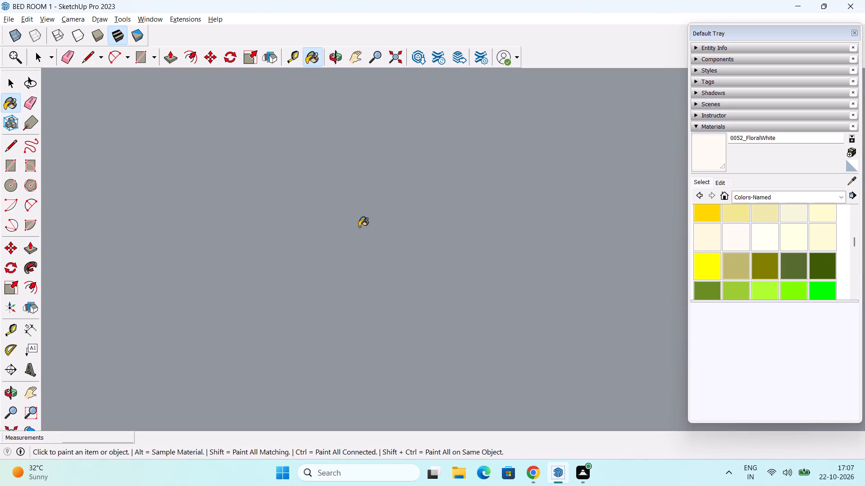
pyautogui.scroll(9, 399, 251)
pyautogui.moveTo(420, 263); pyautogui.dragTo(330, 261, button='middle')
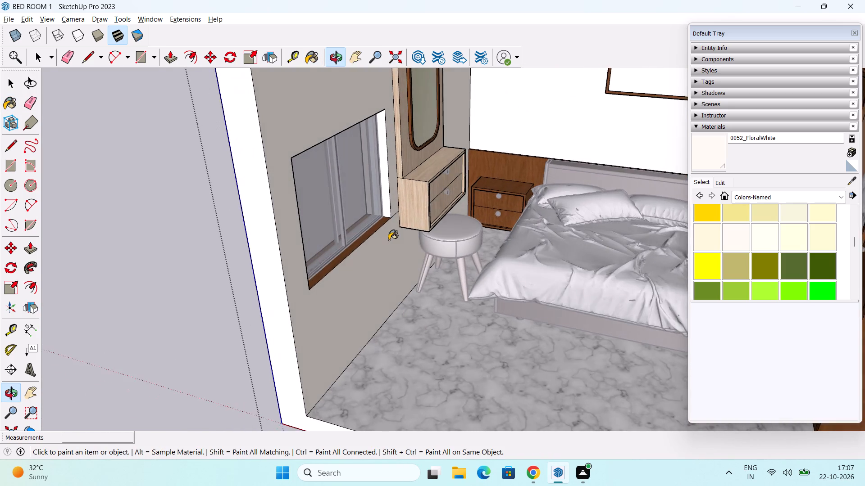
pyautogui.scroll(5, 389, 240)
pyautogui.click(376, 216)
# Paint the wooden top reveal of the window beside the dressing table with 0052_FloralWhite.
pyautogui.moveTo(389, 214); pyautogui.dragTo(377, 298, button='middle')
pyautogui.moveTo(371, 307); pyautogui.dragTo(324, 209, button='middle')
pyautogui.keyDown('shift'); pyautogui.moveTo(329, 189); pyautogui.dragTo(357, 310, button='middle'); pyautogui.keyUp('shift')
pyautogui.moveTo(357, 311); pyautogui.dragTo(328, 239, button='middle')
pyautogui.keyDown('shift'); pyautogui.moveTo(350, 209); pyautogui.dragTo(379, 295, button='middle'); pyautogui.keyUp('shift')
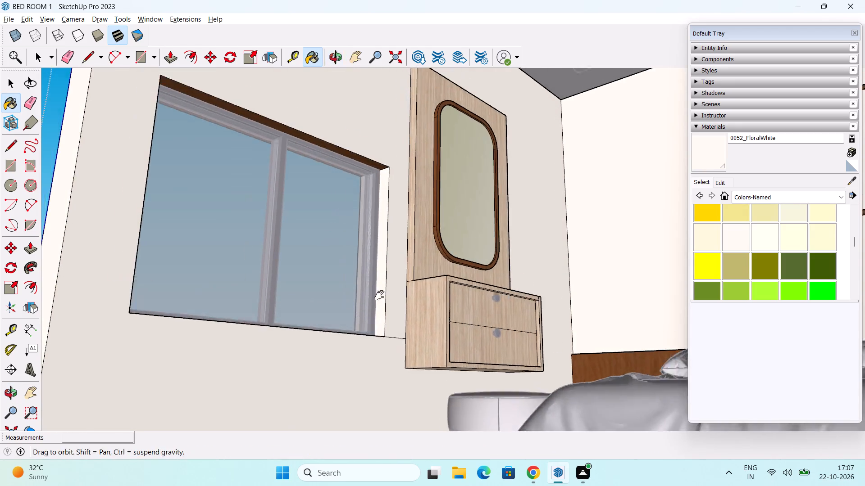
pyautogui.keyDown('shift'); pyautogui.moveTo(379, 295); pyautogui.dragTo(380, 319, button='middle'); pyautogui.keyUp('shift')
pyautogui.moveTo(373, 311); pyautogui.dragTo(355, 260, button='middle')
pyautogui.scroll(7, 395, 225)
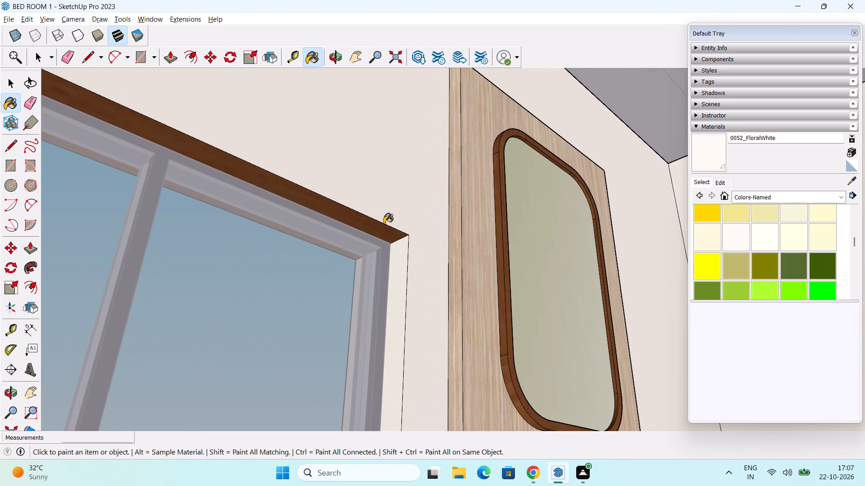
pyautogui.click(369, 223)
# Examine the dressing-table wall, ceiling, bed wall and wardrobe side for faces that still need the white finish.
pyautogui.scroll(-8, 369, 223)
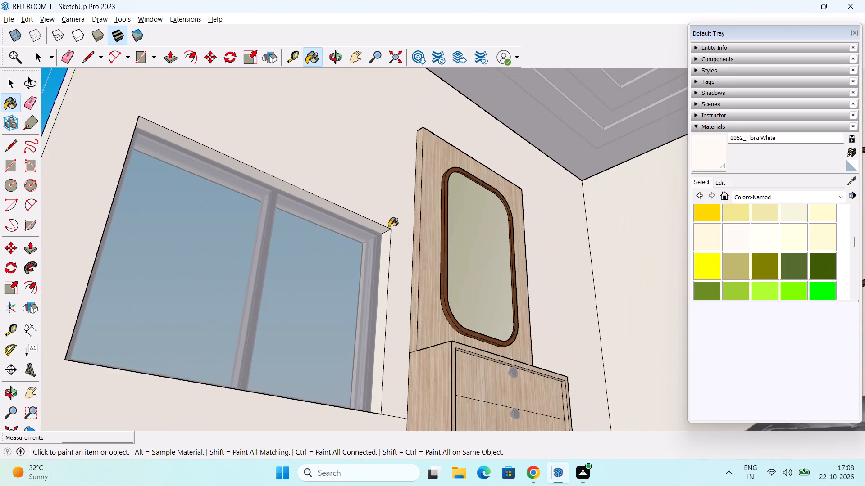
pyautogui.scroll(-2, 389, 227)
pyautogui.moveTo(418, 241); pyautogui.dragTo(482, 396, button='middle')
pyautogui.scroll(-1, 490, 354)
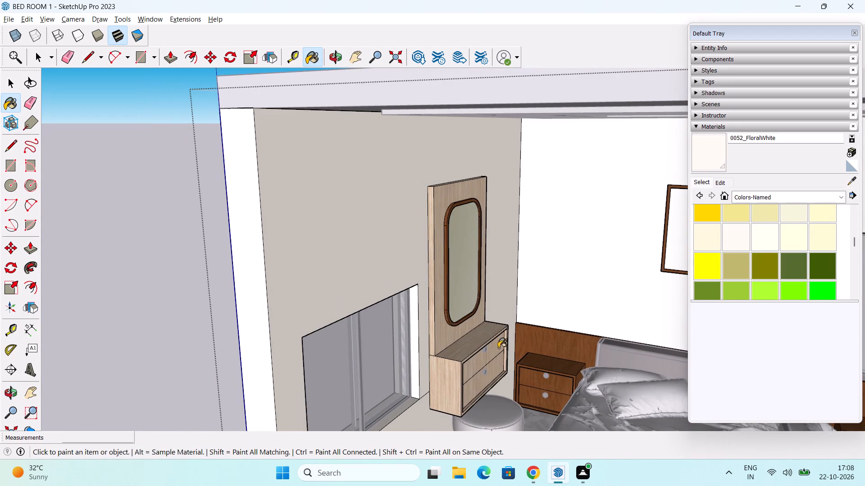
pyautogui.keyDown('shift'); pyautogui.moveTo(512, 334); pyautogui.dragTo(352, 283, button='middle'); pyautogui.keyUp('shift')
pyautogui.scroll(-3, 392, 284)
pyautogui.moveTo(402, 297); pyautogui.dragTo(446, 307, button='middle')
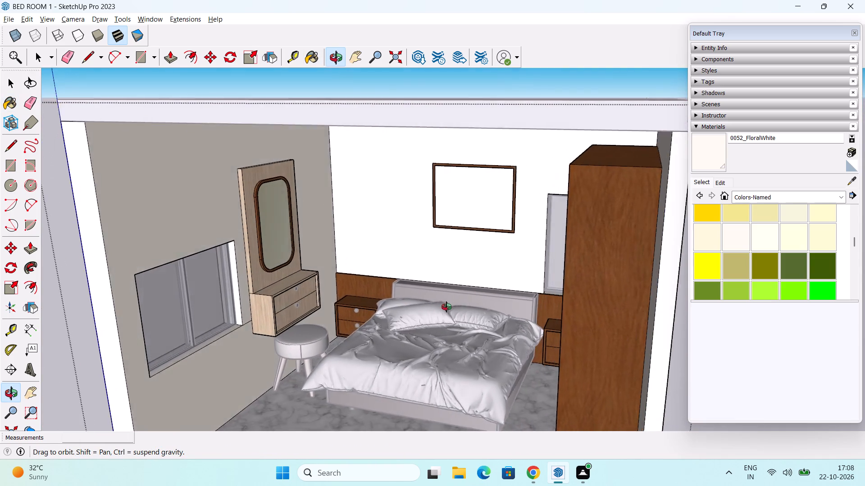
pyautogui.moveTo(446, 307); pyautogui.dragTo(470, 293, button='middle')
pyautogui.moveTo(332, 344); pyautogui.dragTo(386, 229, button='middle')
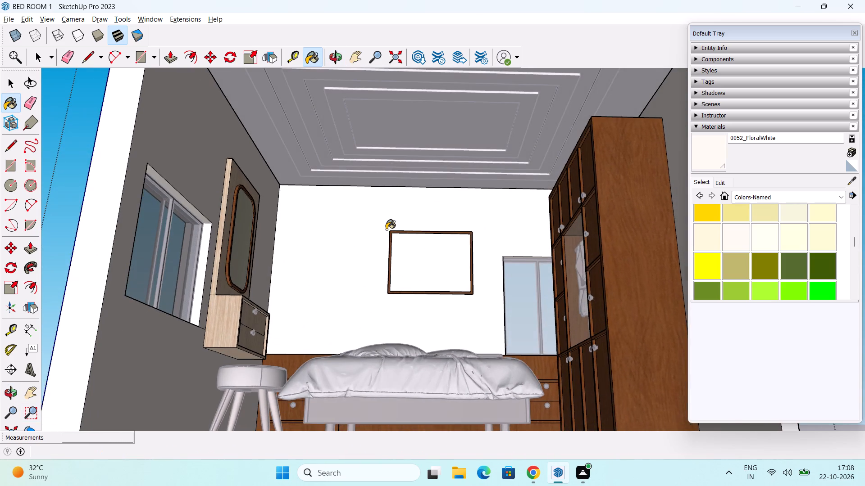
pyautogui.scroll(-1, 386, 232)
pyautogui.keyDown('shift'); pyautogui.moveTo(385, 240); pyautogui.dragTo(248, 238, button='middle'); pyautogui.keyUp('shift')
pyautogui.moveTo(304, 261); pyautogui.dragTo(396, 379, button='middle')
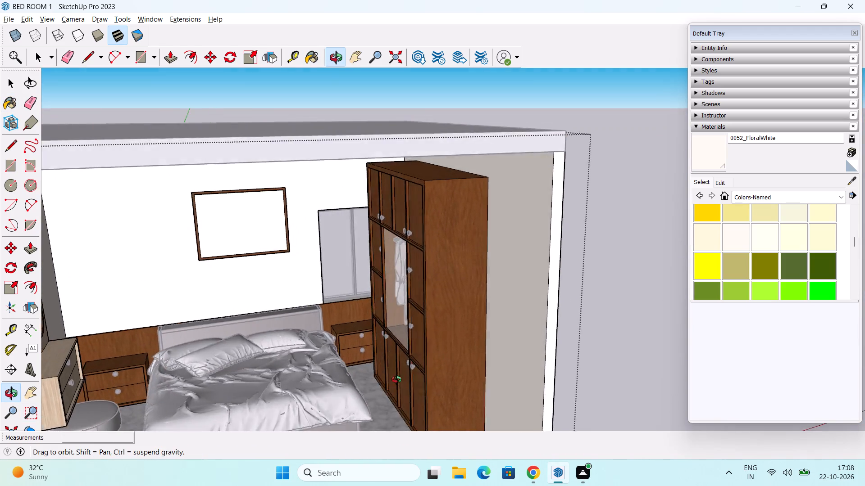
pyautogui.moveTo(396, 379); pyautogui.dragTo(401, 365, button='middle')
# Paint the remaining wooden side reveal of the back-wall window, next to the wardrobe, with 0052_FloralWhite.
pyautogui.scroll(9, 361, 241)
pyautogui.moveTo(338, 288); pyautogui.dragTo(332, 355, button='middle')
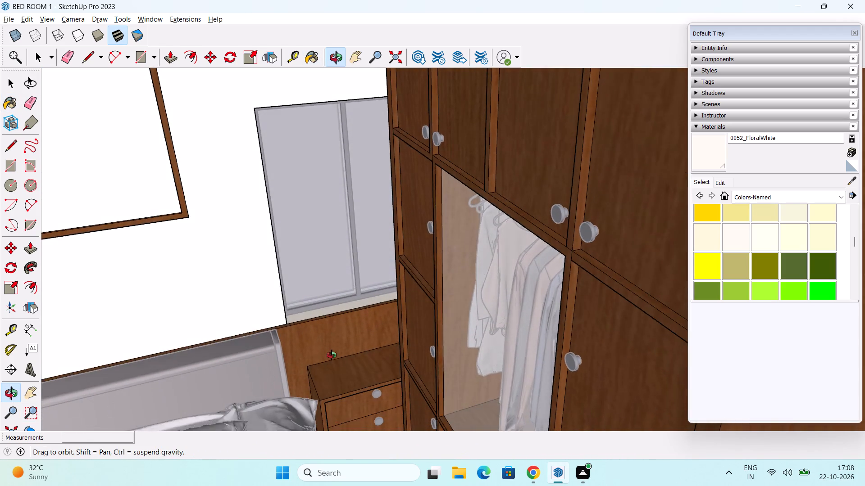
pyautogui.moveTo(332, 355); pyautogui.dragTo(462, 254, button='middle')
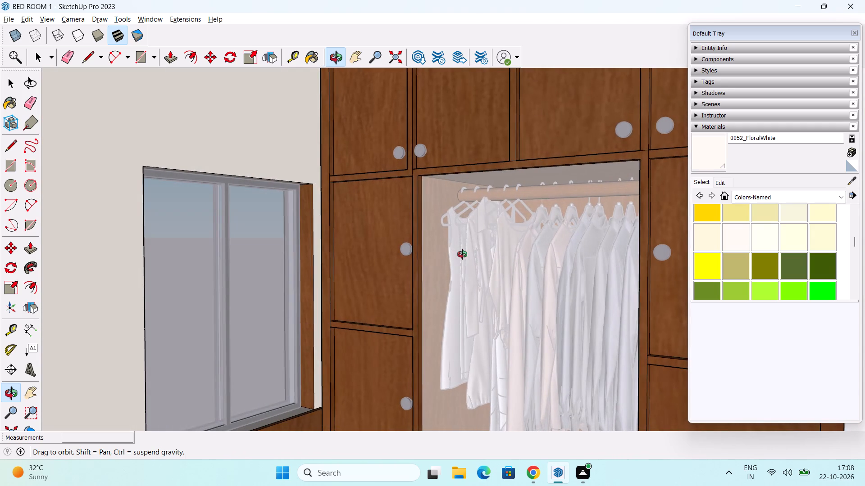
pyautogui.moveTo(462, 254); pyautogui.dragTo(464, 254, button='middle')
pyautogui.scroll(2, 257, 332)
pyautogui.click(315, 307)
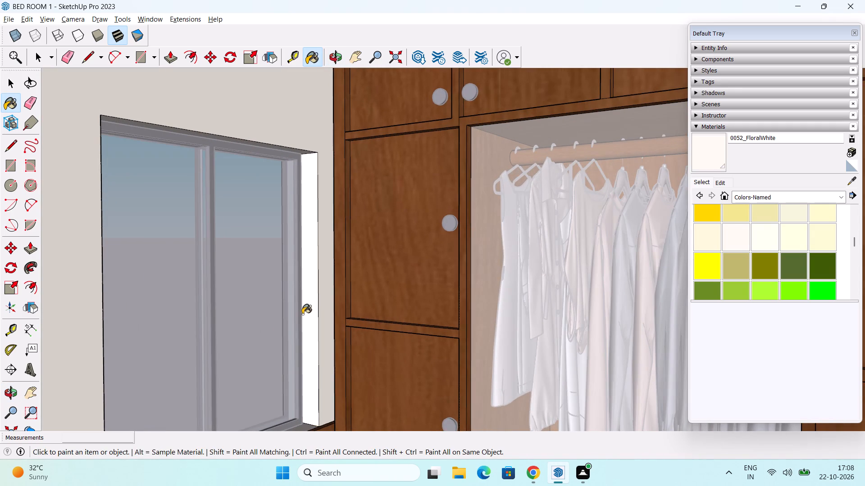
# Examine the bed wall, ceiling and the window beside the dressing table from inside the room for unpainted faces.
pyautogui.scroll(-3, 302, 314)
pyautogui.moveTo(294, 315); pyautogui.dragTo(94, 346, button='middle')
pyautogui.moveTo(276, 330); pyautogui.dragTo(237, 323, button='middle')
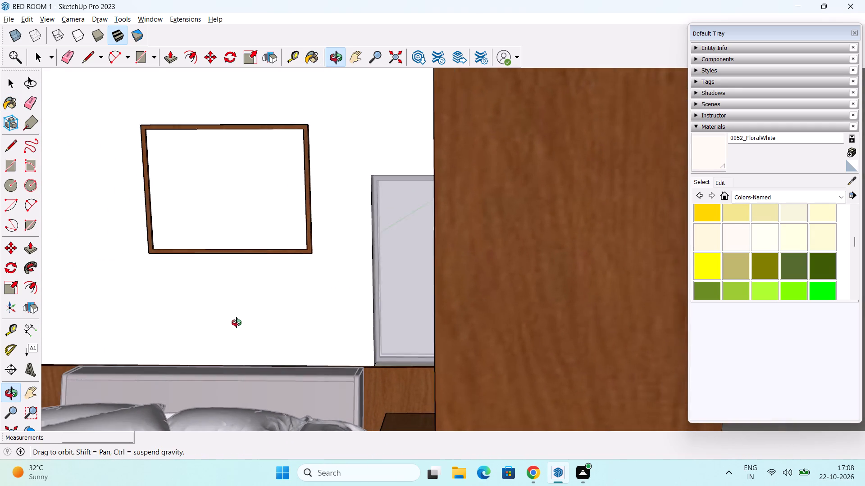
pyautogui.moveTo(237, 323); pyautogui.dragTo(235, 322, button='middle')
pyautogui.scroll(-1, 252, 319)
pyautogui.moveTo(252, 319); pyautogui.dragTo(444, 446, button='middle')
pyautogui.scroll(-2, 329, 311)
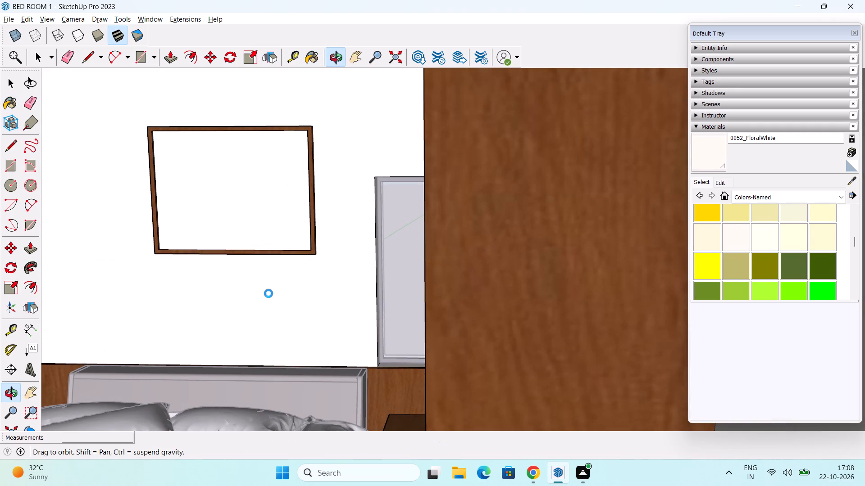
pyautogui.moveTo(269, 293); pyautogui.dragTo(427, 293, button='middle')
pyautogui.scroll(-3, 360, 287)
pyautogui.moveTo(281, 290); pyautogui.dragTo(382, 290, button='middle')
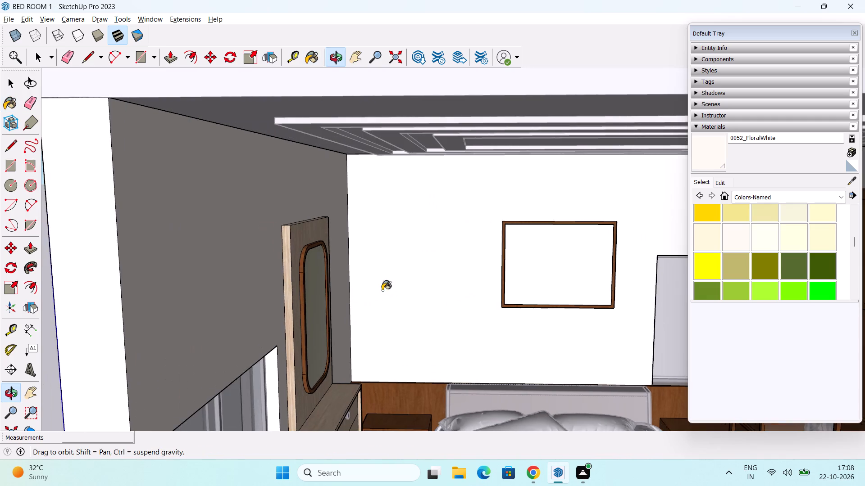
pyautogui.moveTo(382, 290); pyautogui.dragTo(382, 290, button='middle')
pyautogui.moveTo(332, 324); pyautogui.dragTo(384, 210, button='middle')
pyautogui.moveTo(337, 280); pyautogui.dragTo(305, 265, button='middle')
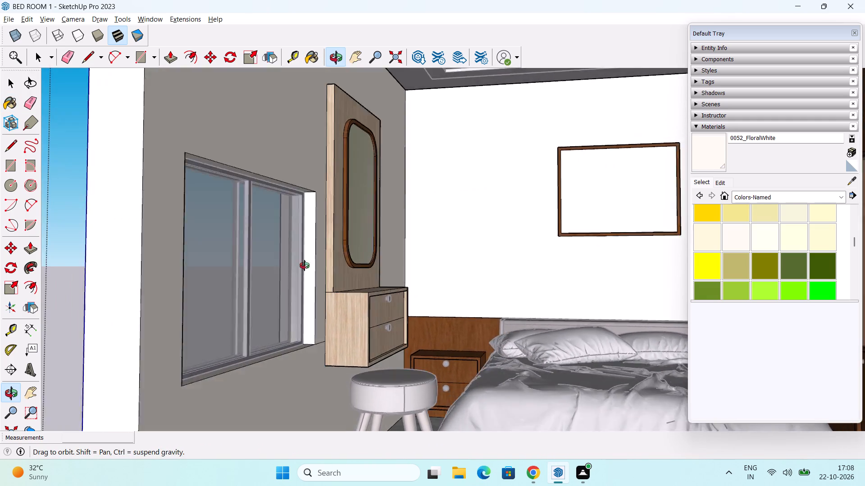
pyautogui.moveTo(305, 265); pyautogui.dragTo(300, 292, button='middle')
pyautogui.scroll(5, 235, 314)
pyautogui.scroll(-3, 258, 309)
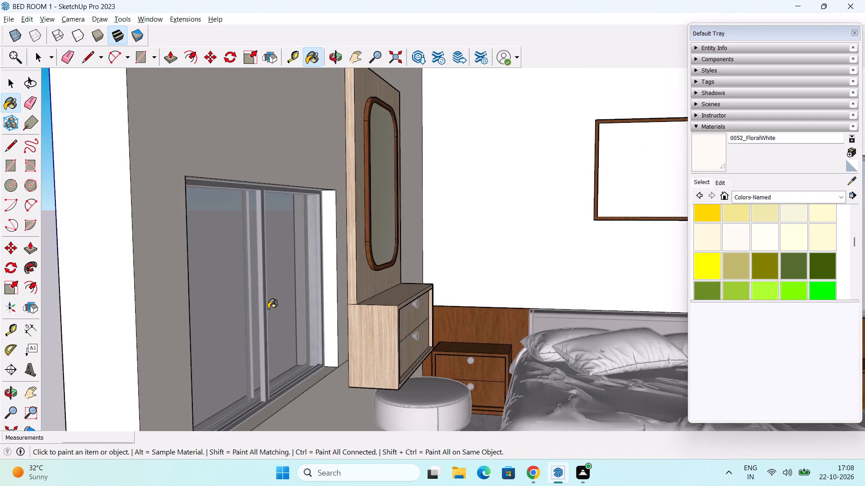
# Paint the last wooden side reveal of the dressing-table window, reached from outside the room, with 0052_FloralWhite.
pyautogui.moveTo(268, 309); pyautogui.dragTo(428, 260, button='middle')
pyautogui.moveTo(423, 262); pyautogui.dragTo(323, 271, button='middle')
pyautogui.moveTo(318, 279); pyautogui.dragTo(480, 330, button='middle')
pyautogui.moveTo(465, 299); pyautogui.dragTo(49, 275, button='middle')
pyautogui.moveTo(194, 297); pyautogui.dragTo(432, 297, button='middle')
pyautogui.keyDown('shift'); pyautogui.moveTo(446, 288); pyautogui.dragTo(96, 337, button='middle'); pyautogui.keyUp('shift')
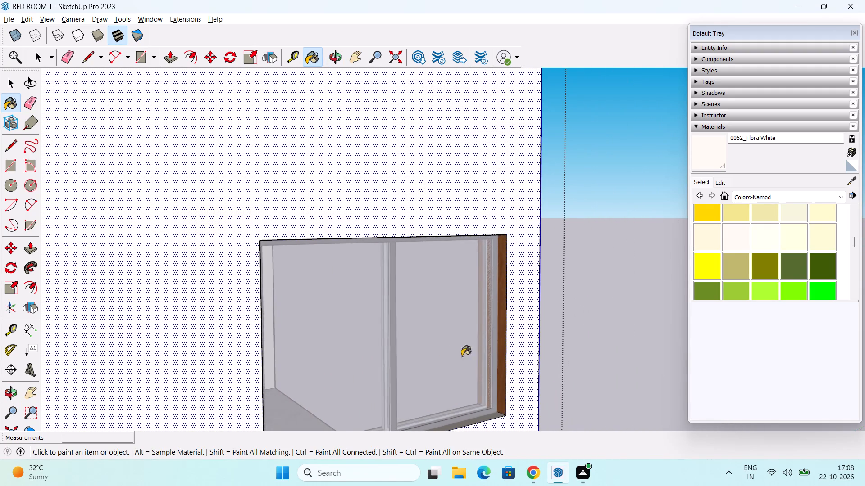
pyautogui.scroll(7, 514, 351)
pyautogui.click(495, 335)
# Examine the repainted window reveal, wardrobe side, ceiling and bed wall from outside and through the room's open front.
pyautogui.scroll(-3, 495, 335)
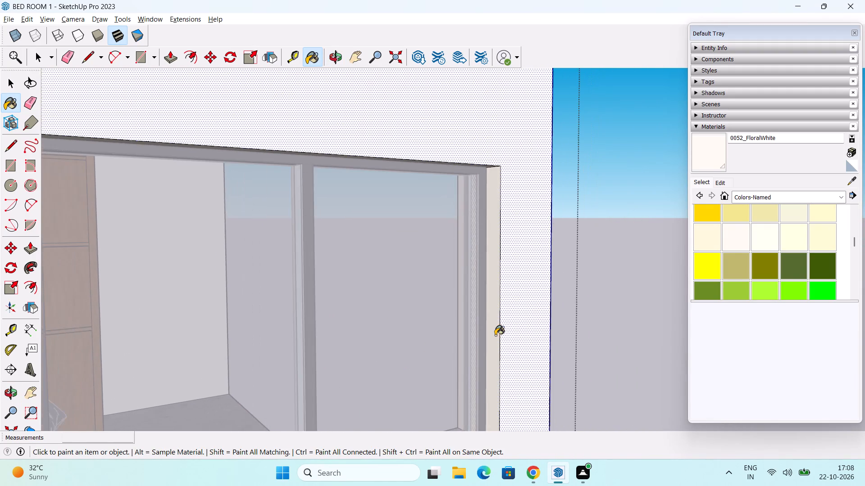
pyautogui.moveTo(495, 335); pyautogui.dragTo(455, 275, button='middle')
pyautogui.scroll(-3, 475, 278)
pyautogui.moveTo(516, 283); pyautogui.dragTo(238, 274, button='middle')
pyautogui.moveTo(341, 285); pyautogui.dragTo(308, 282, button='middle')
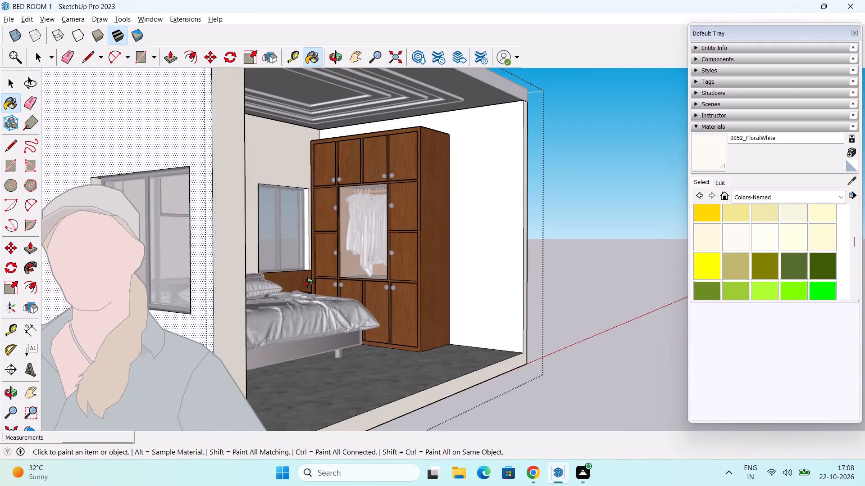
pyautogui.moveTo(308, 282); pyautogui.dragTo(164, 321, button='middle')
pyautogui.moveTo(398, 267); pyautogui.dragTo(393, 357, button='middle')
pyautogui.scroll(2, 356, 334)
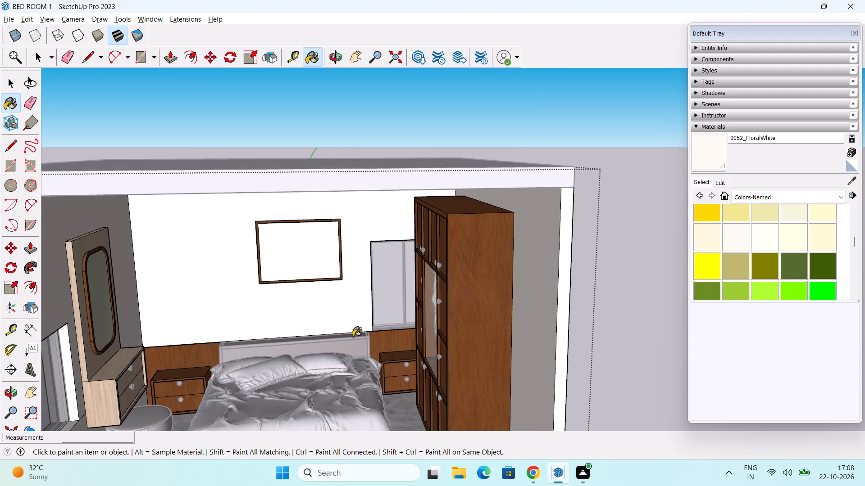
pyautogui.moveTo(351, 338); pyautogui.dragTo(428, 291, button='middle')
pyautogui.moveTo(433, 305); pyautogui.dragTo(382, 269, button='middle')
pyautogui.scroll(-1, 390, 269)
pyautogui.scroll(1, 387, 275)
pyautogui.moveTo(388, 275); pyautogui.dragTo(407, 254, button='middle')
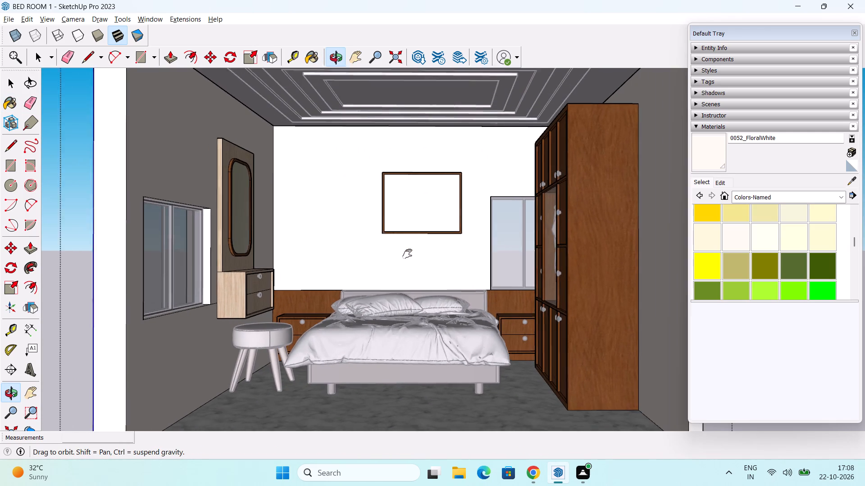
pyautogui.moveTo(407, 254); pyautogui.dragTo(401, 266, button='middle')
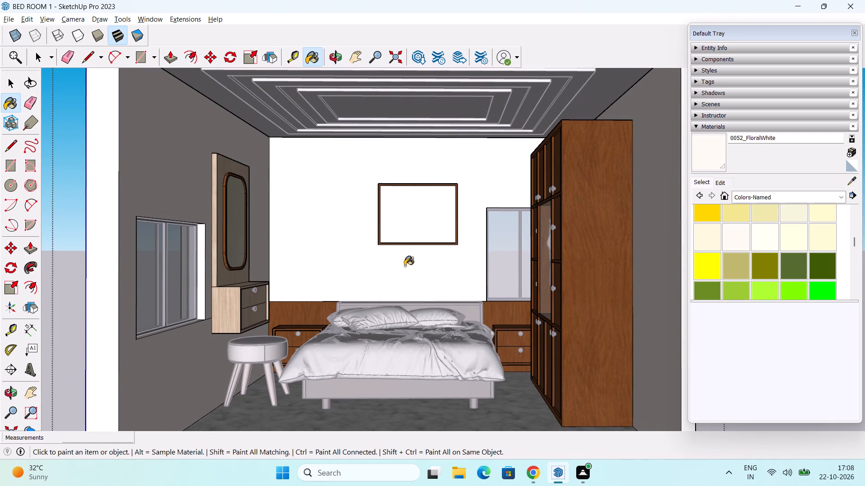
# Stop painting and close the room group's editing so the whole bedroom model is active again.
pyautogui.press('space')
pyautogui.click(73, 264)
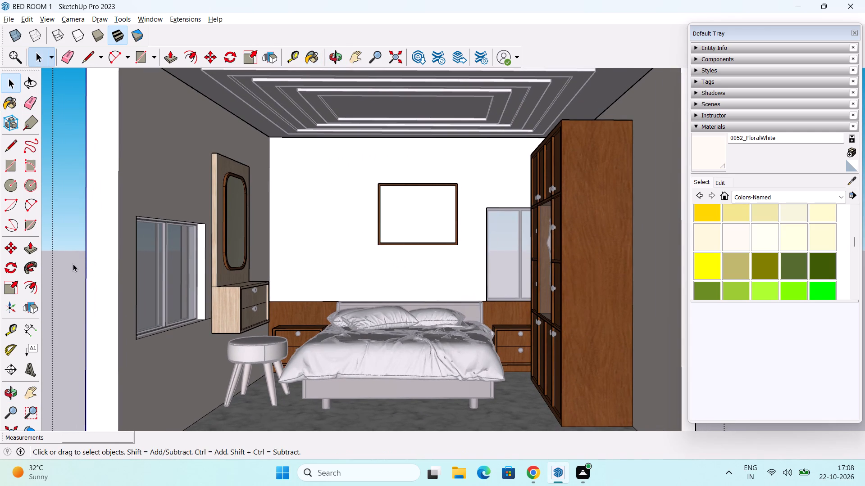
pyautogui.click(73, 264)
pyautogui.scroll(-6, 73, 264)
pyautogui.click(571, 303)
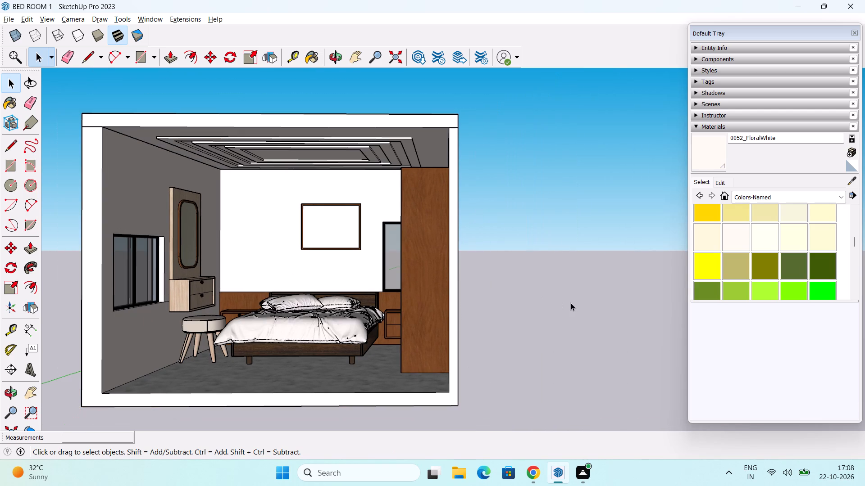
# Save the BED ROOM 1 model with the view facing the bed wall through the room's open front.
pyautogui.moveTo(352, 302); pyautogui.dragTo(473, 319, button='middle')
pyautogui.scroll(2, 462, 315)
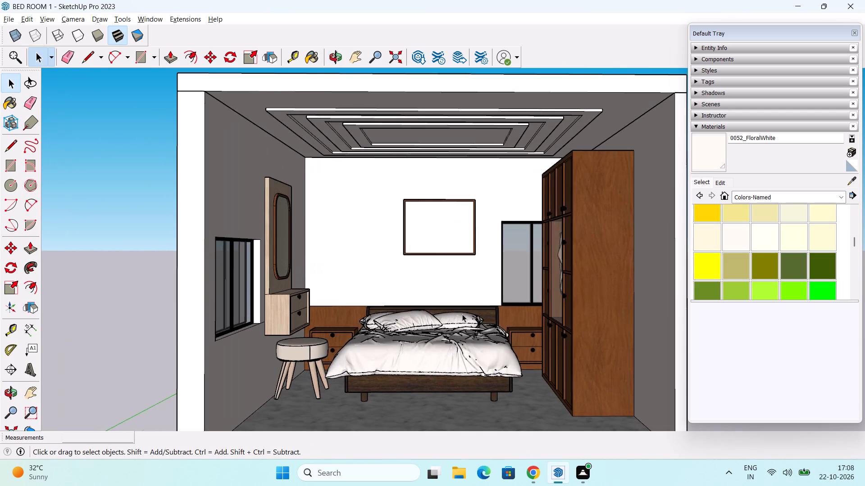
pyautogui.moveTo(462, 314); pyautogui.dragTo(448, 298, button='middle')
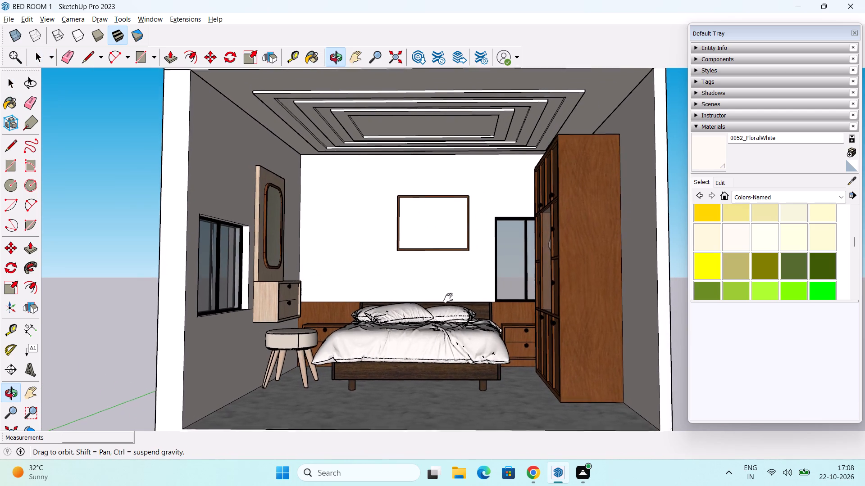
pyautogui.moveTo(448, 298); pyautogui.dragTo(450, 294, button='middle')
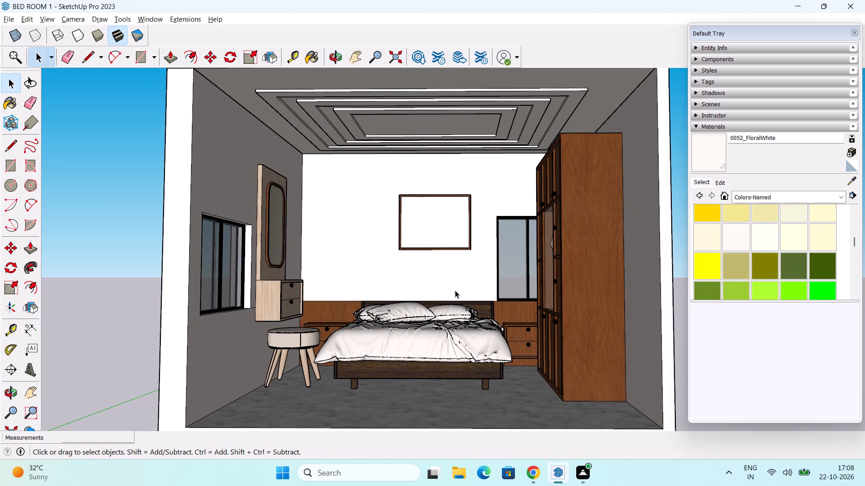
pyautogui.hotkey('ctrl', 's')
pyautogui.hotkey('ctrl', 's')
pyautogui.hotkey('ctrl', 's')
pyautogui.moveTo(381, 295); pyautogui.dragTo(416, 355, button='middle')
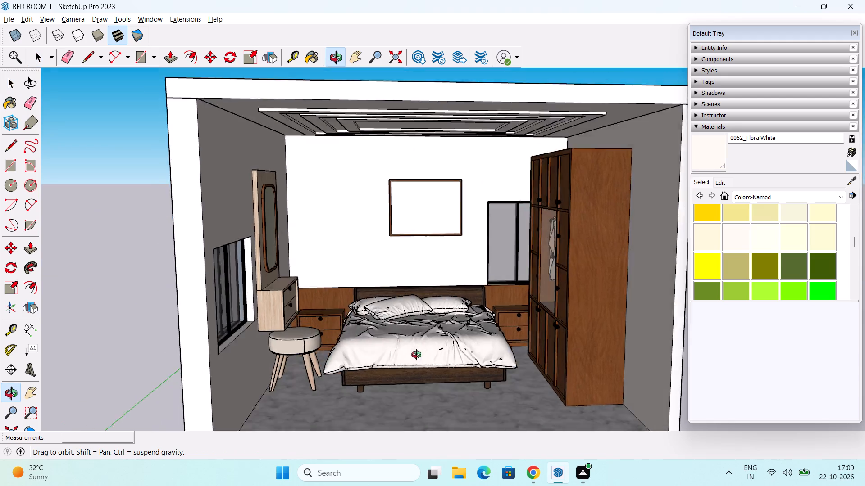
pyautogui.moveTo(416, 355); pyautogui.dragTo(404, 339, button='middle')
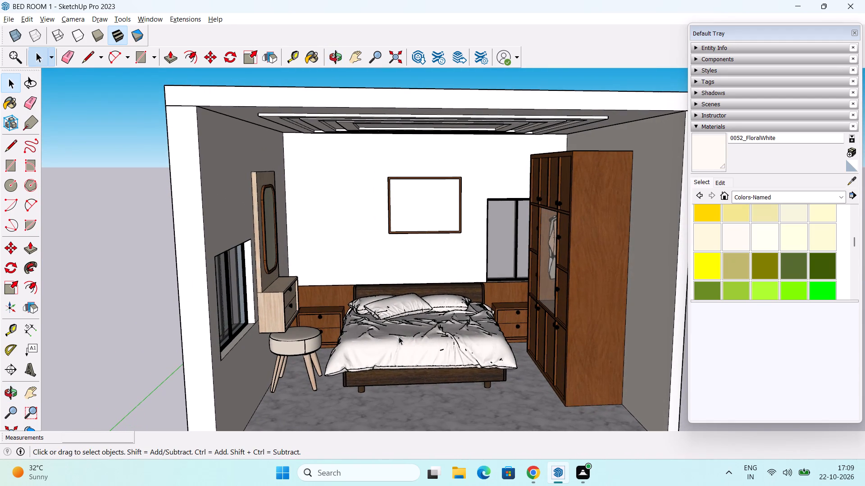
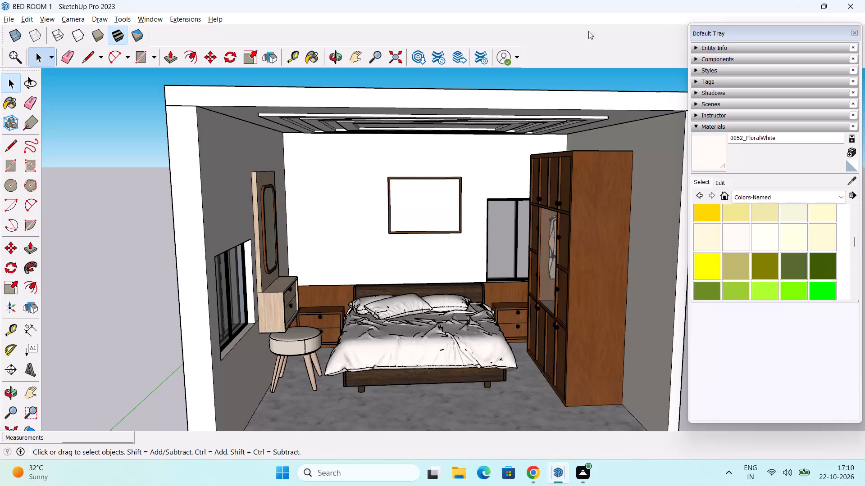
# Save the furnished bedroom model to its existing file, BED ROOM 1.
pyautogui.hotkey('ctrl', 's')
pyautogui.hotkey('ctrl', 's')
pyautogui.hotkey('ctrl', 's')
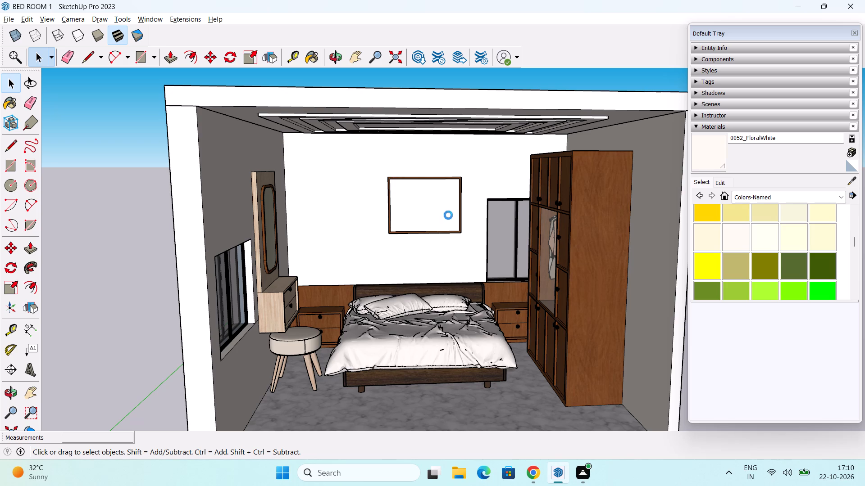
pyautogui.moveTo(439, 238); pyautogui.dragTo(447, 180, button='middle')
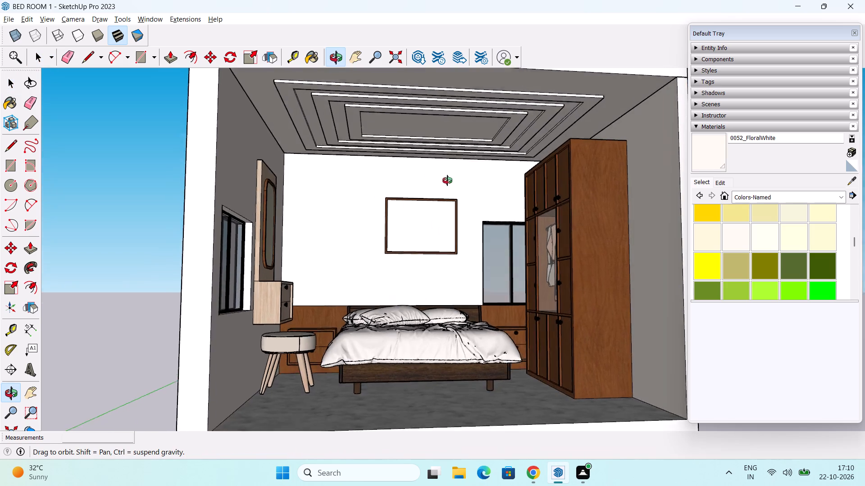
pyautogui.moveTo(447, 180); pyautogui.dragTo(434, 185, button='middle')
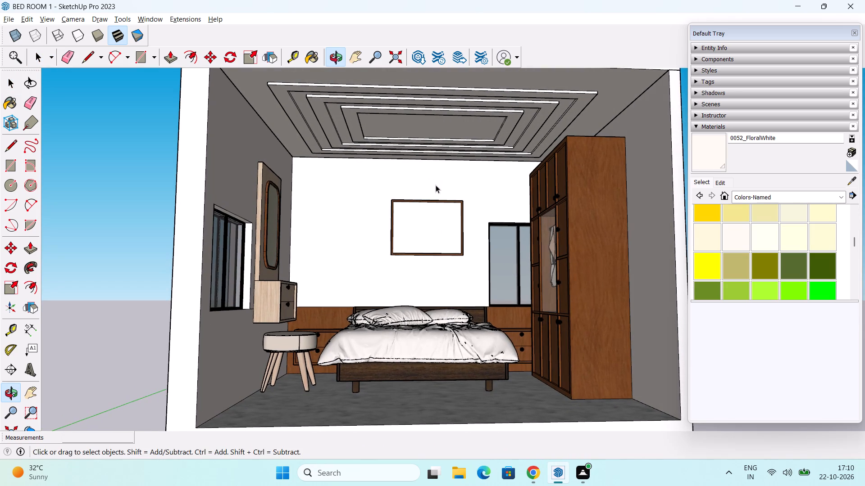
pyautogui.moveTo(449, 189); pyautogui.dragTo(410, 194, button='middle')
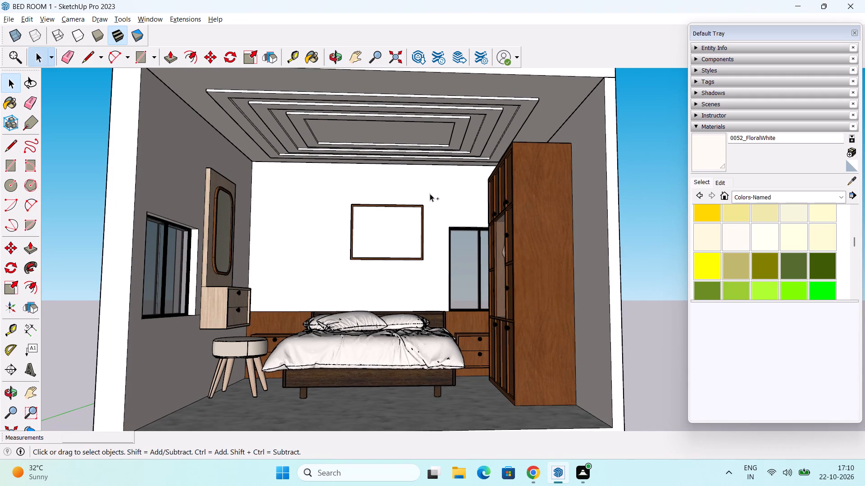
pyautogui.hotkey('ctrl', 's')
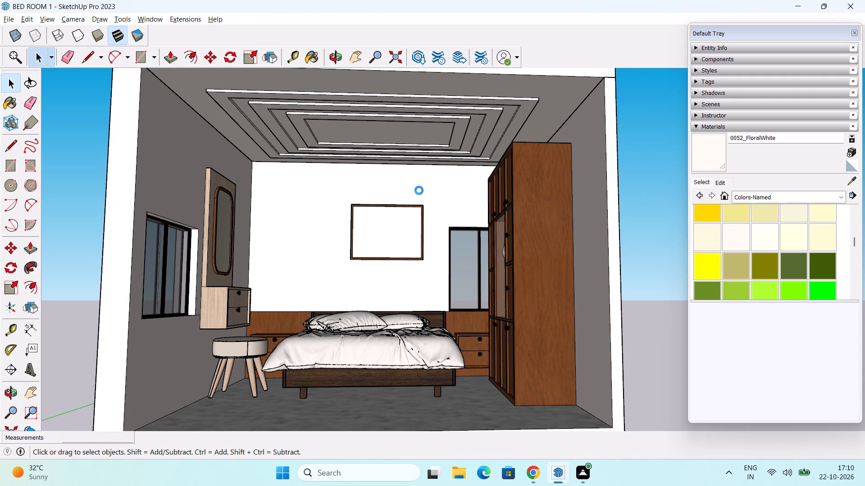
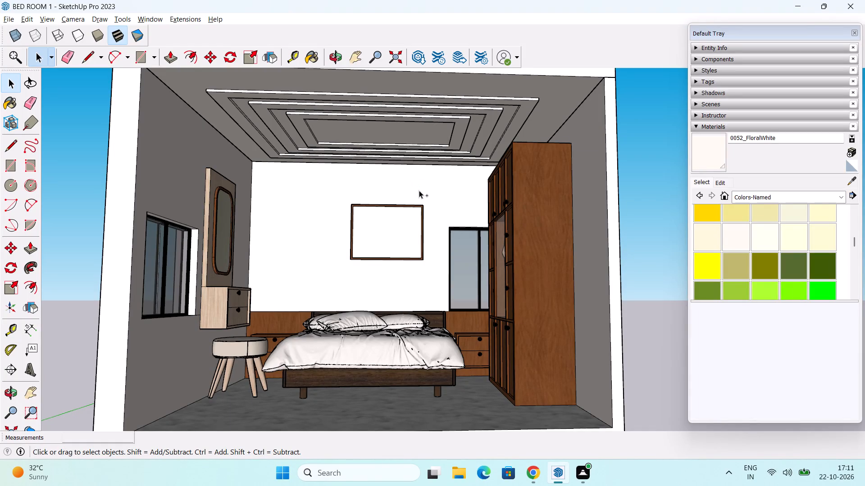
# Save the BED ROOM 1 model again with the bedroom interior viewed from the front.
pyautogui.scroll(-2, 408, 188)
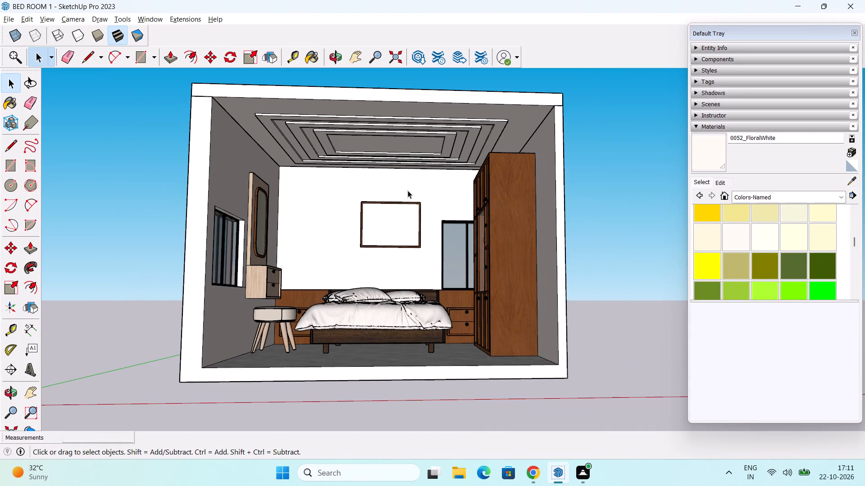
pyautogui.scroll(2, 406, 190)
pyautogui.moveTo(406, 180); pyautogui.dragTo(410, 50, button='middle')
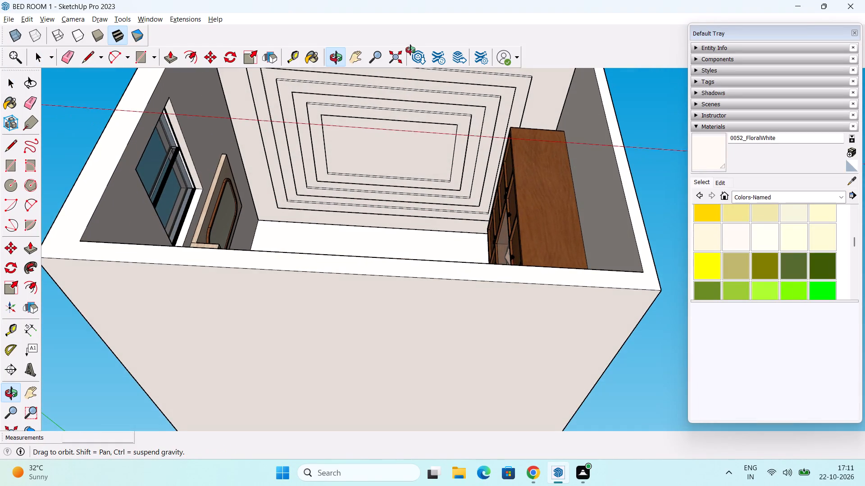
pyautogui.moveTo(410, 50); pyautogui.dragTo(416, 249, button='middle')
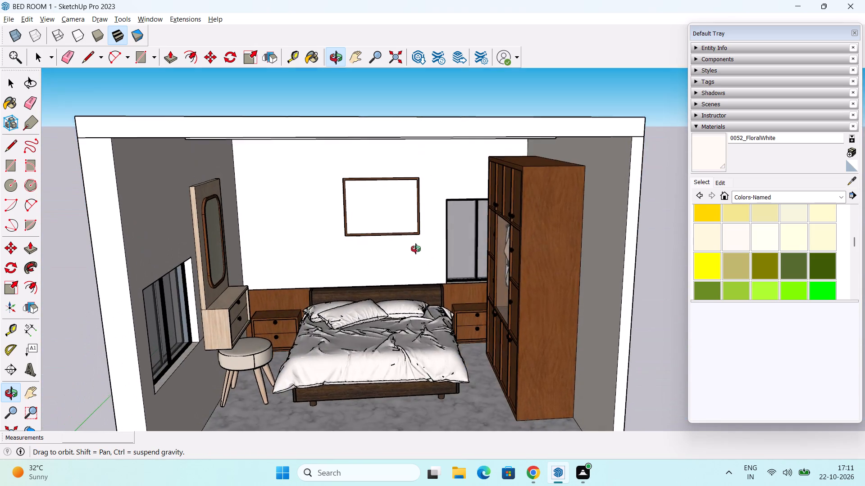
pyautogui.moveTo(416, 249); pyautogui.dragTo(410, 215, button='middle')
pyautogui.moveTo(428, 241); pyautogui.dragTo(422, 218, button='middle')
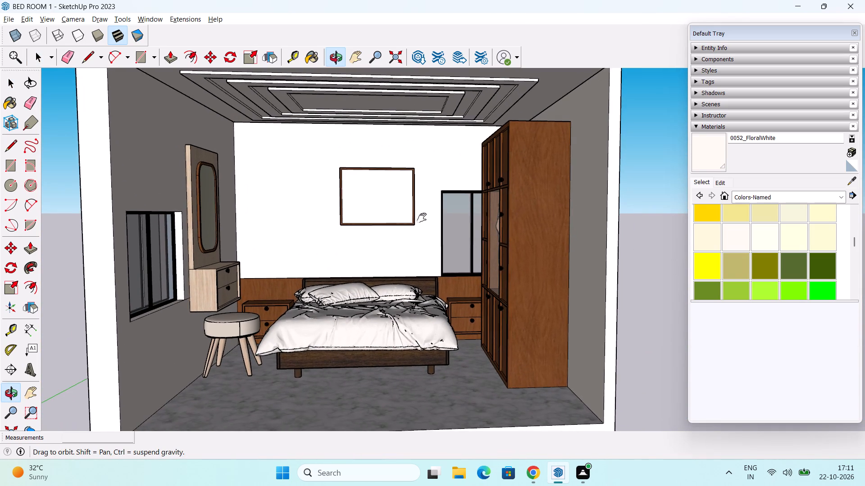
pyautogui.moveTo(422, 218); pyautogui.dragTo(422, 218, button='middle')
pyautogui.hotkey('ctrl', 's')
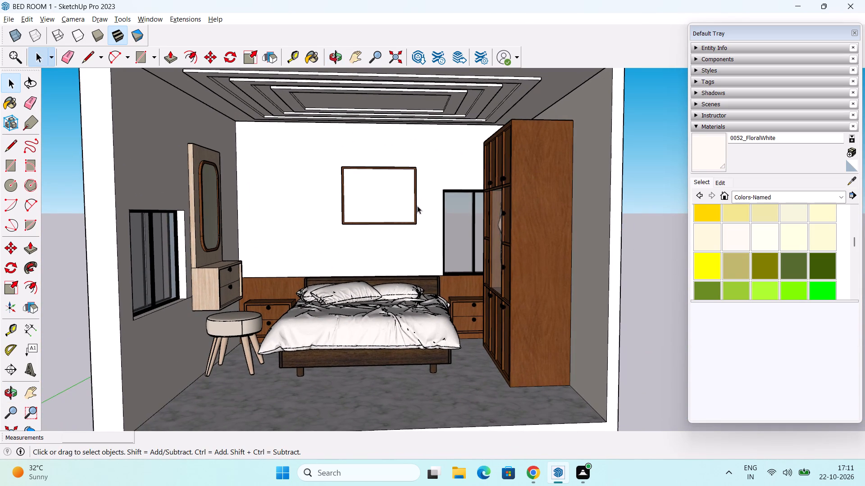
# Switch to 3D Warehouse in the browser and browse the FRAMES model results for wall art suited to the bedroom.
pyautogui.hotkey('alt', 'Tab')
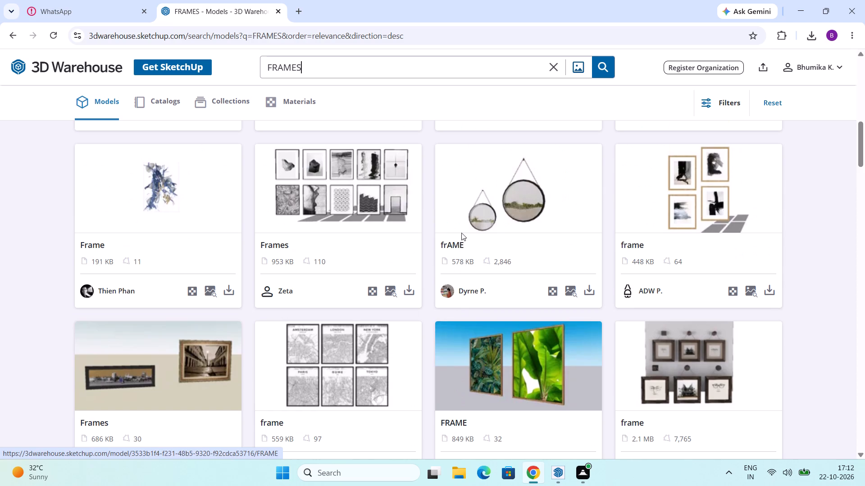
pyautogui.scroll(3, 463, 245)
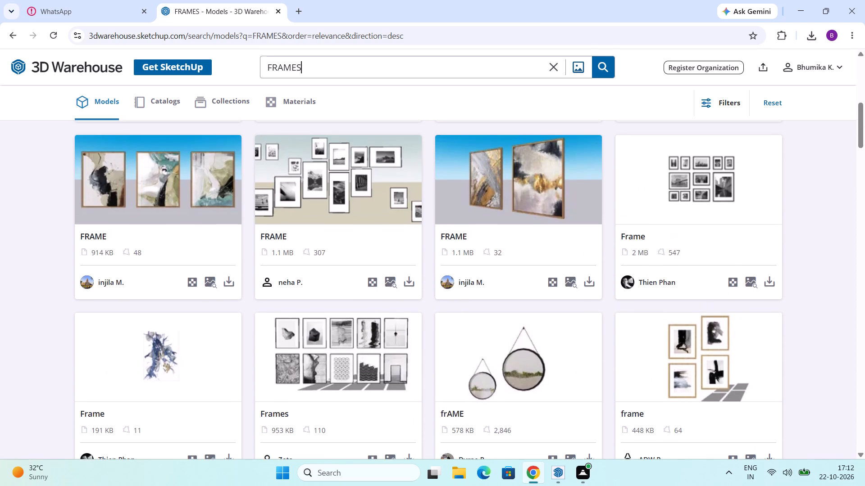
pyautogui.scroll(7, 452, 252)
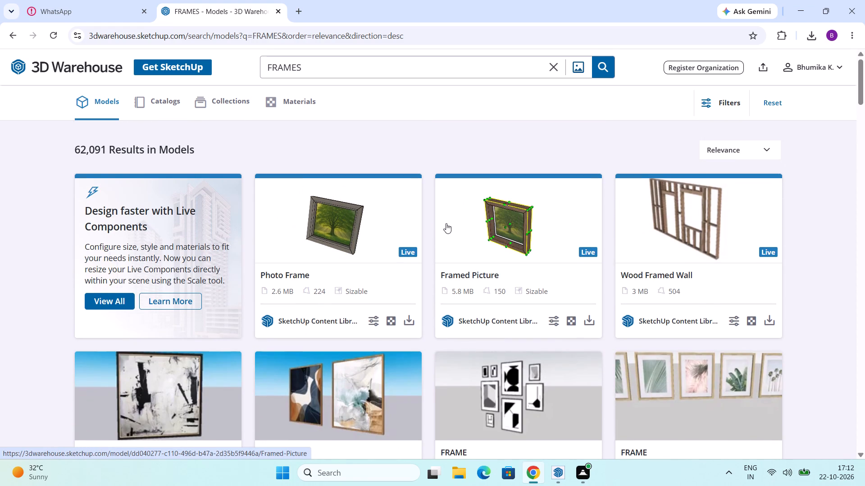
pyautogui.scroll(-3, 443, 249)
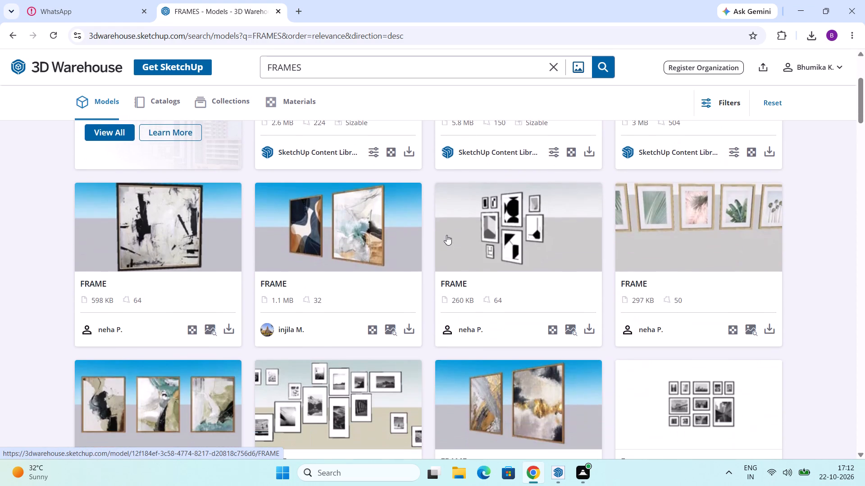
pyautogui.scroll(-11, 443, 240)
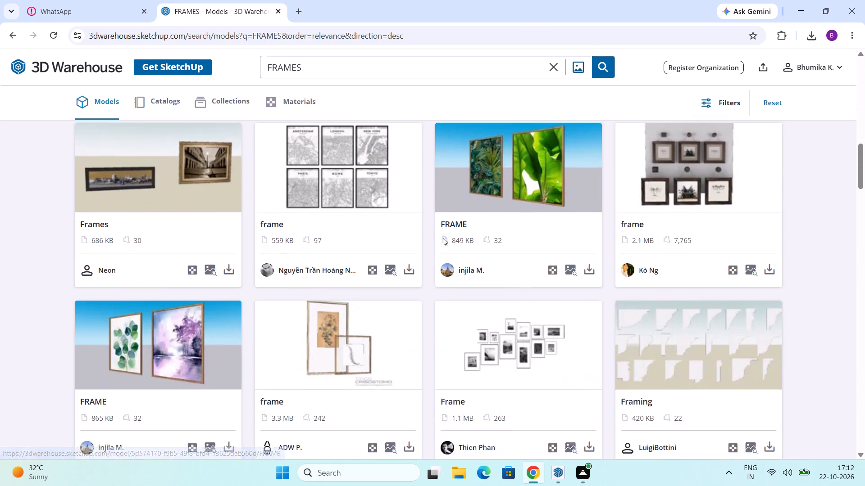
pyautogui.scroll(-7, 540, 279)
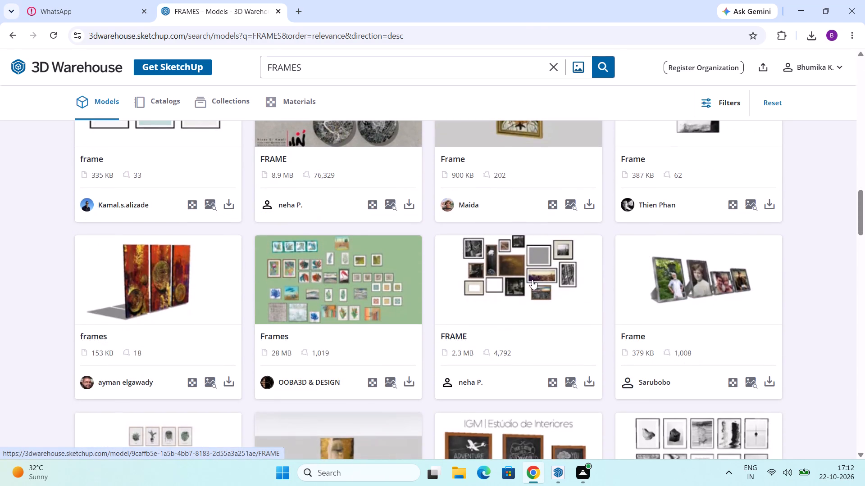
pyautogui.scroll(-11, 532, 279)
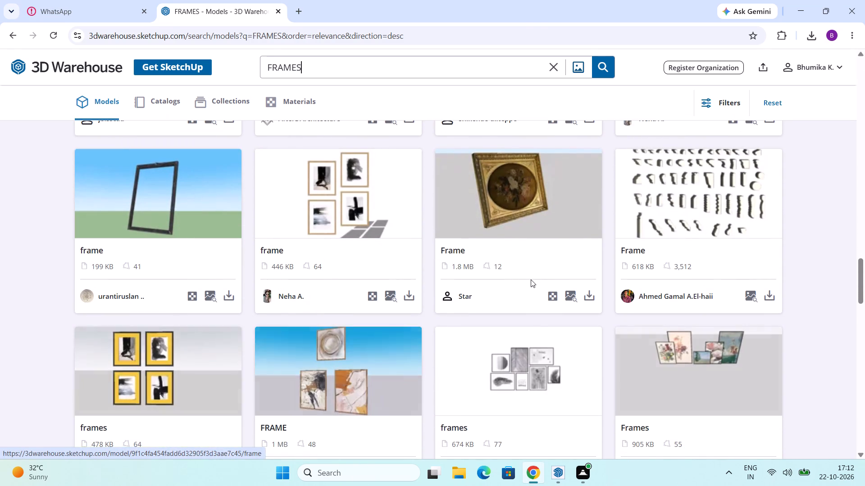
pyautogui.scroll(-6, 531, 279)
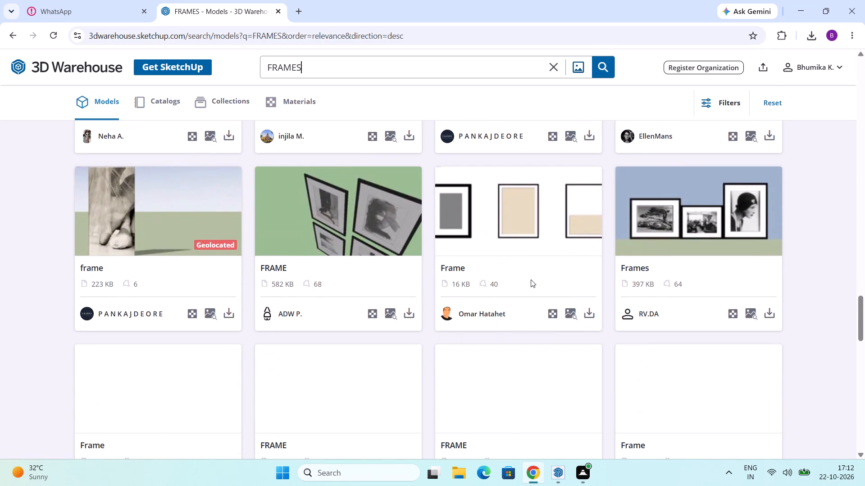
pyautogui.scroll(-6, 531, 279)
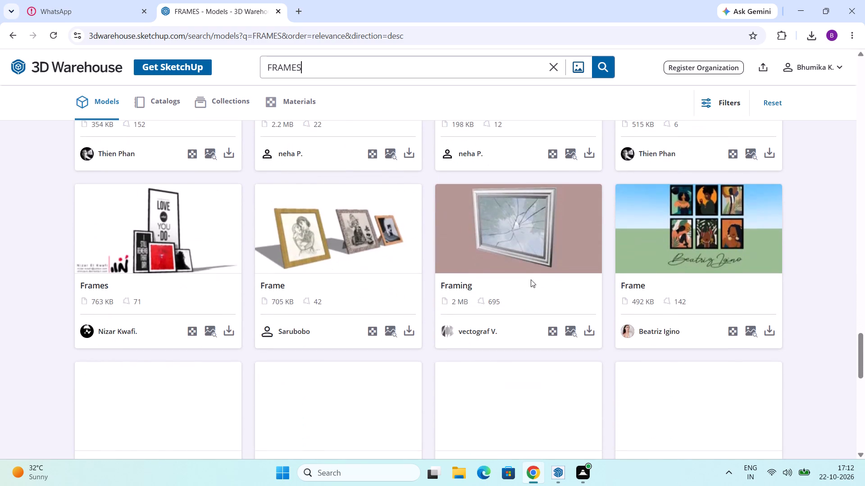
pyautogui.scroll(-3, 531, 256)
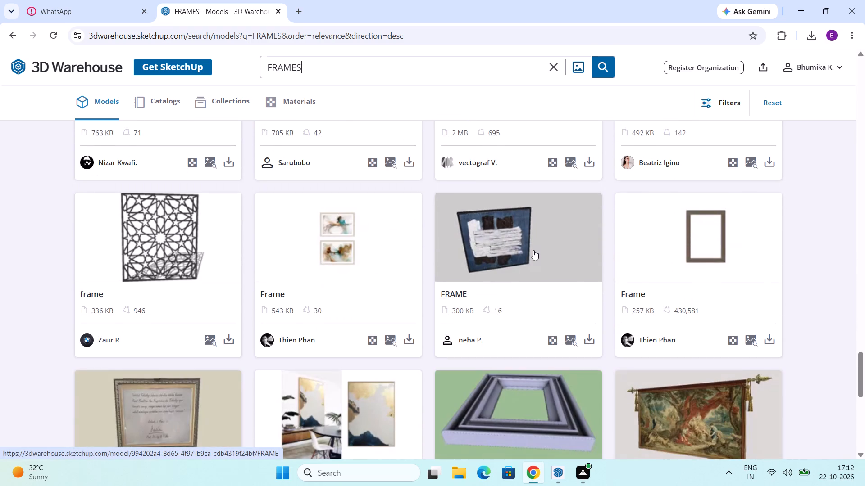
pyautogui.scroll(-3, 533, 250)
pyautogui.click(462, 420)
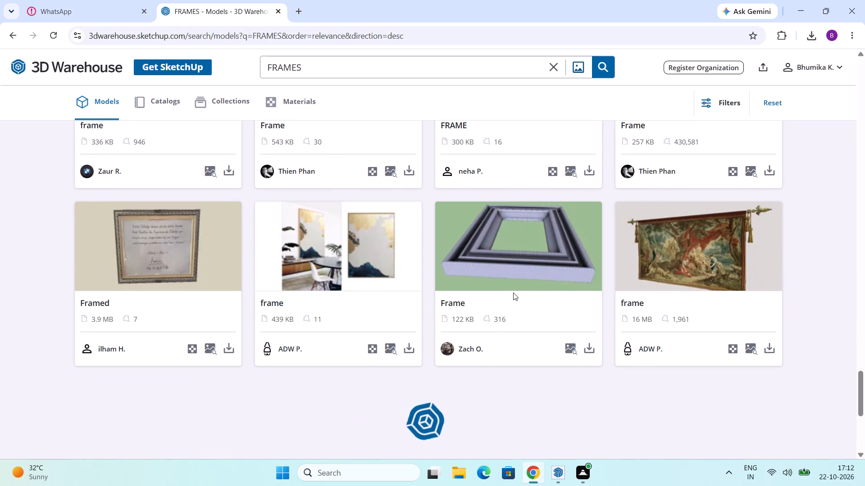
pyautogui.scroll(-2, 491, 311)
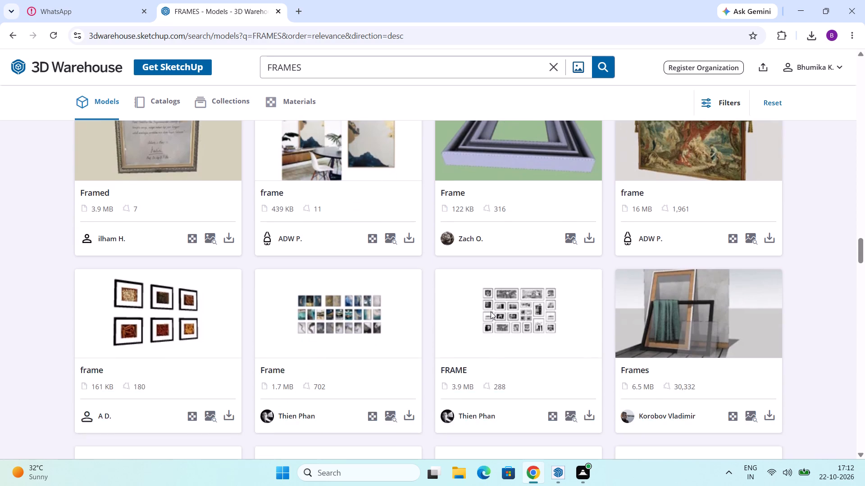
pyautogui.scroll(-5, 493, 309)
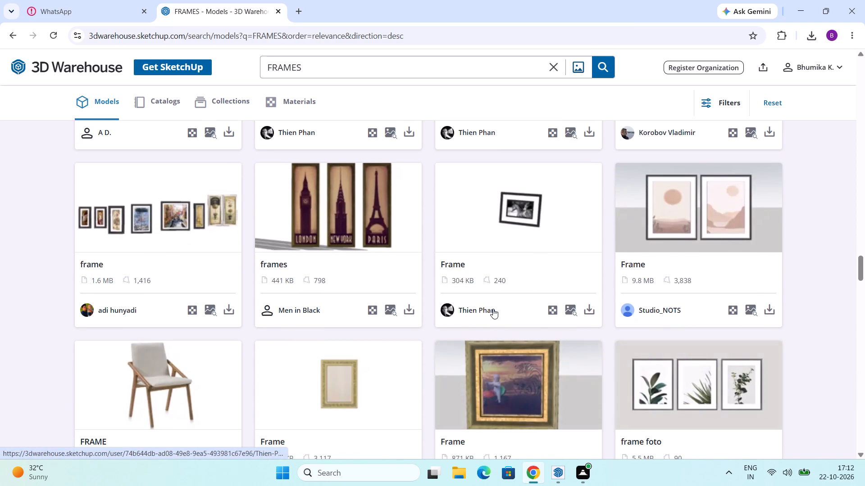
pyautogui.scroll(-7, 496, 298)
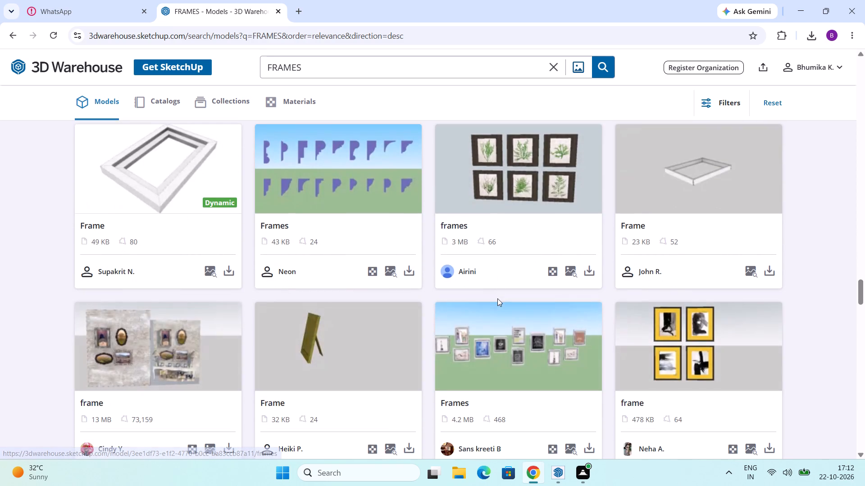
pyautogui.scroll(-7, 497, 298)
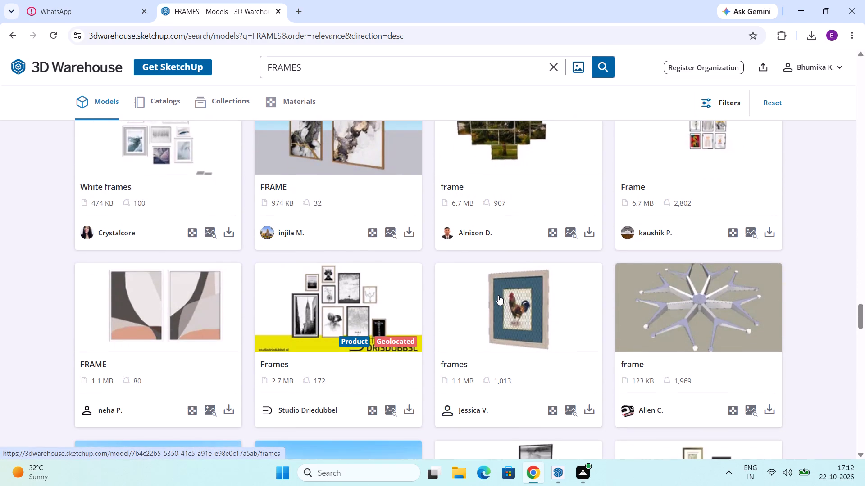
# Review the FRAMES results again back to the first models, comparing the framed artworks for the bedroom wall.
pyautogui.scroll(3, 498, 295)
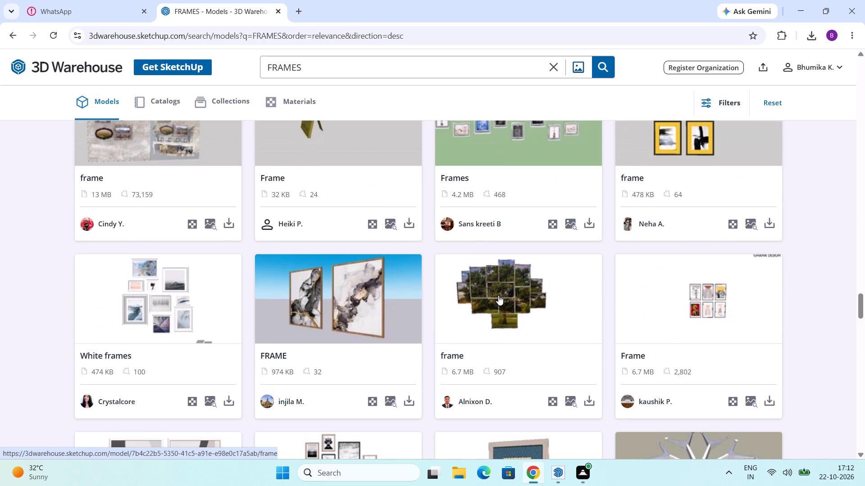
pyautogui.scroll(-3, 492, 294)
pyautogui.scroll(3, 492, 294)
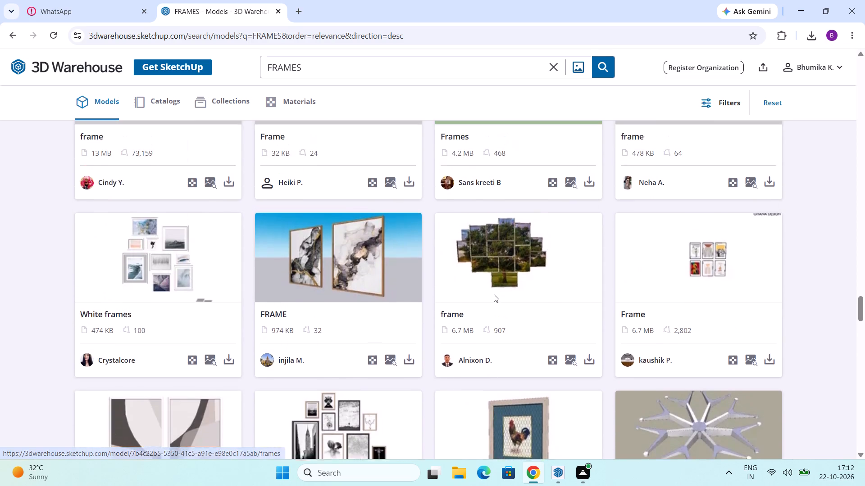
pyautogui.scroll(1, 494, 294)
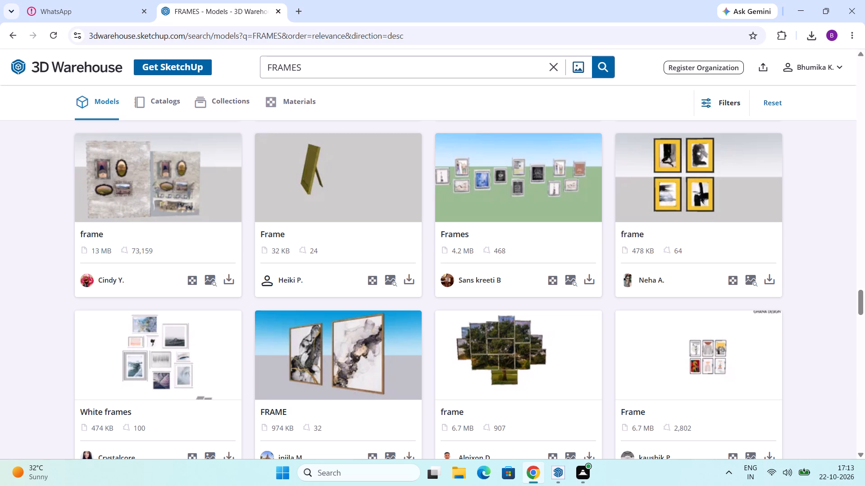
pyautogui.scroll(5, 377, 281)
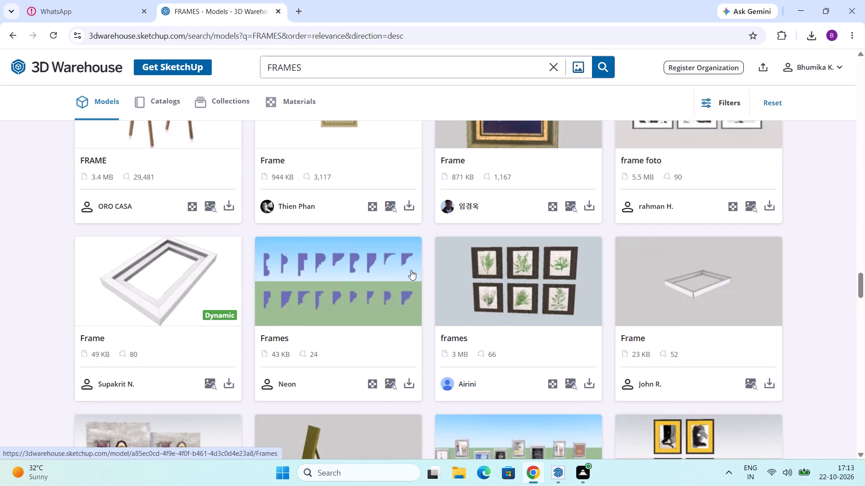
pyautogui.scroll(5, 485, 286)
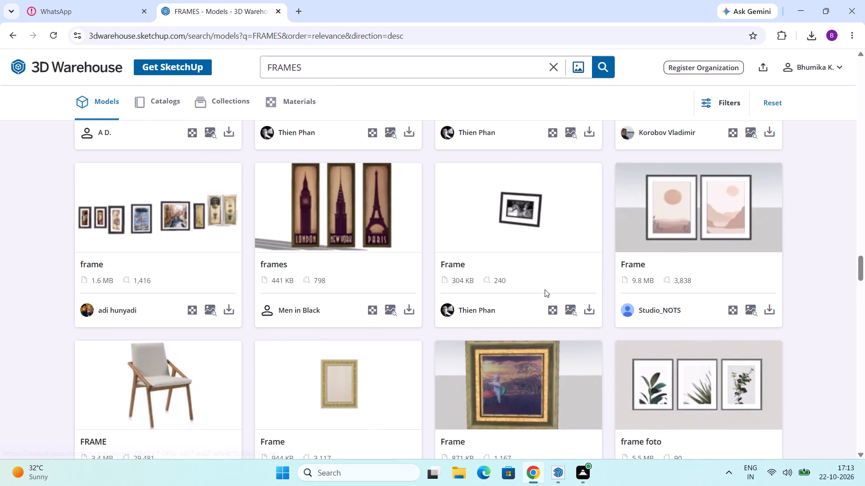
pyautogui.scroll(8, 543, 288)
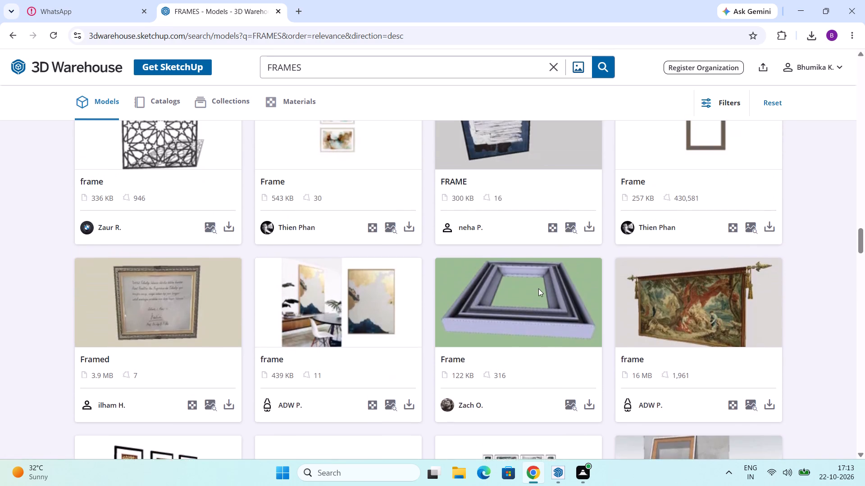
pyautogui.scroll(9, 538, 288)
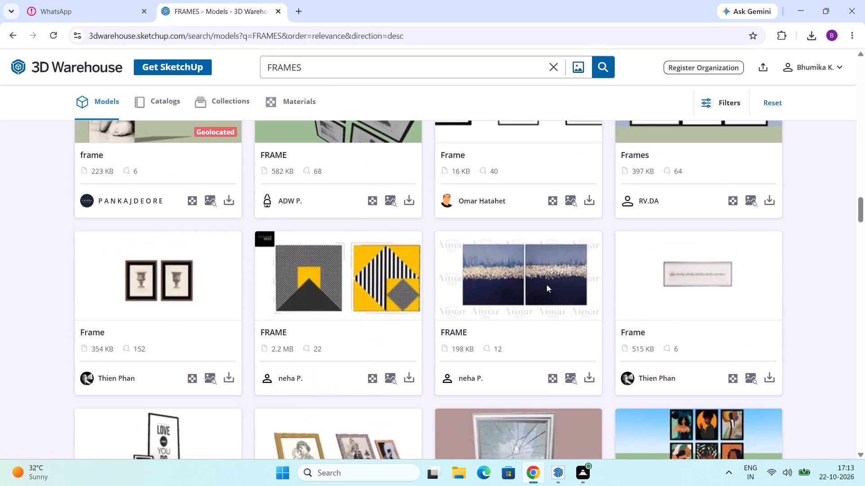
pyautogui.scroll(6, 546, 284)
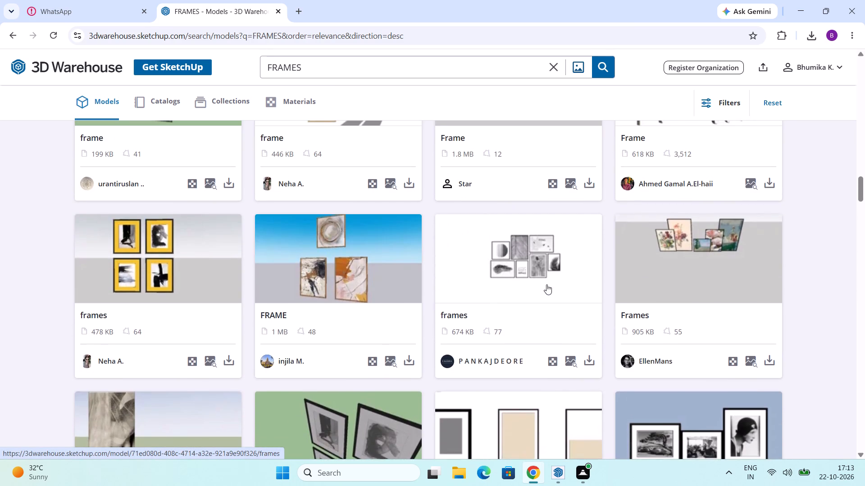
pyautogui.scroll(8, 546, 284)
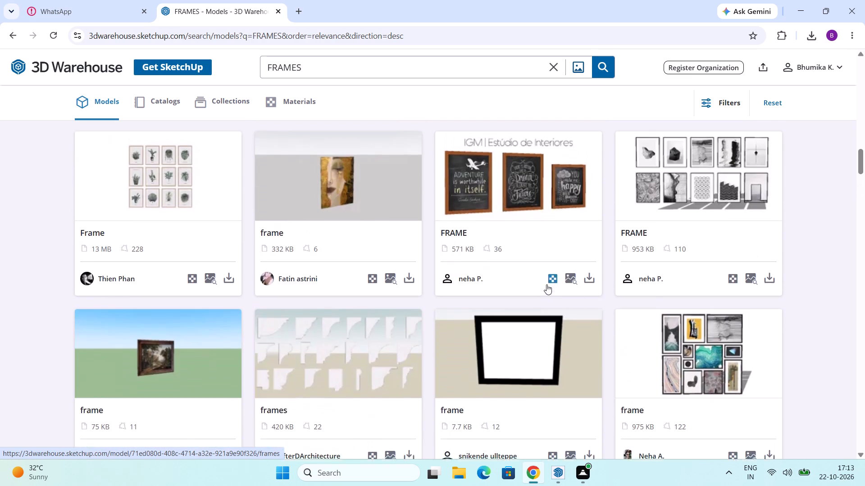
pyautogui.scroll(9, 546, 284)
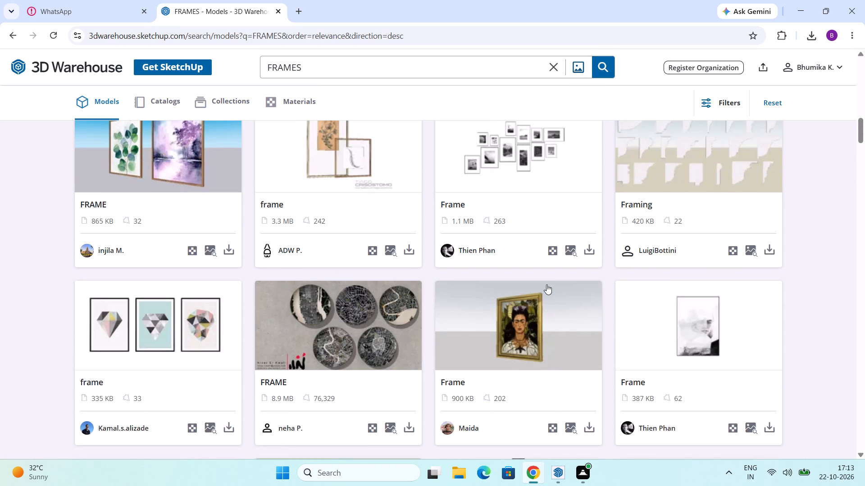
pyautogui.scroll(9, 546, 284)
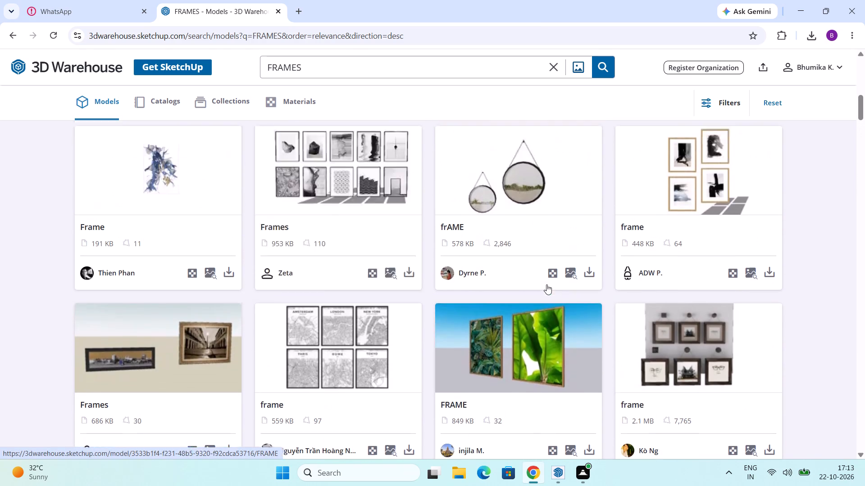
pyautogui.scroll(6, 546, 284)
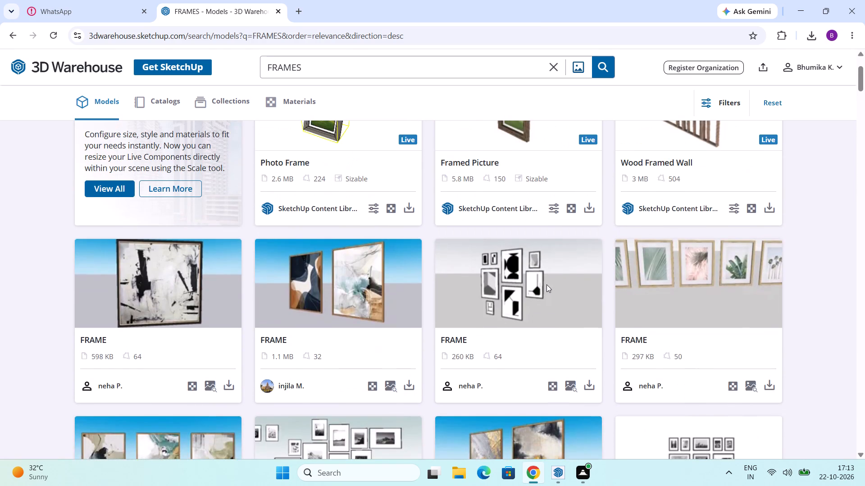
pyautogui.scroll(3, 546, 284)
# Download the 1.1 MB FRAME model showing two abstract artworks, one dark blue and one light, as a SketchUp file.
pyautogui.scroll(-3, 546, 284)
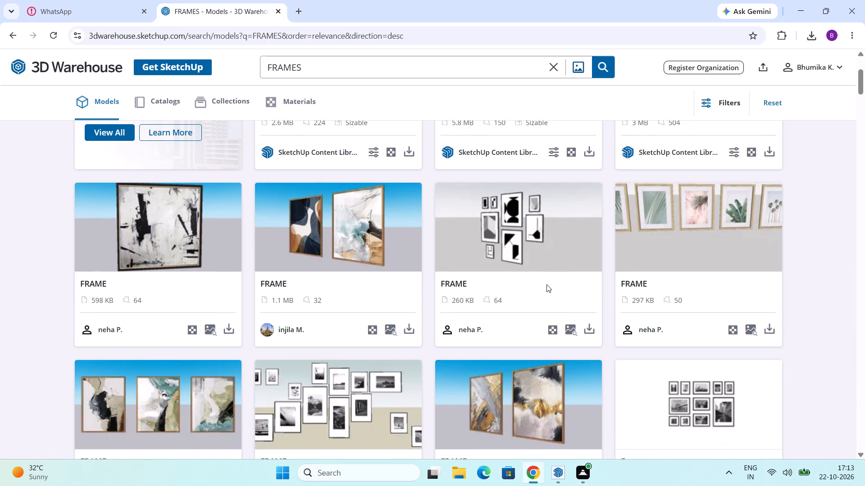
pyautogui.scroll(-1, 546, 284)
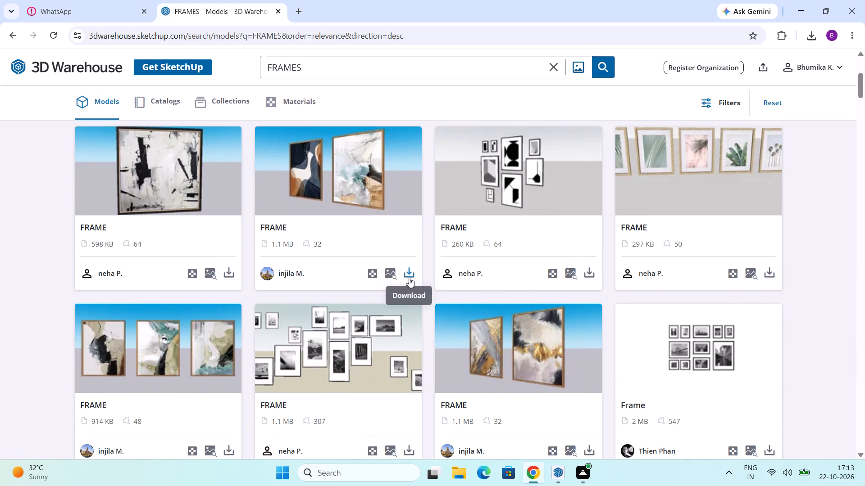
pyautogui.click(410, 269)
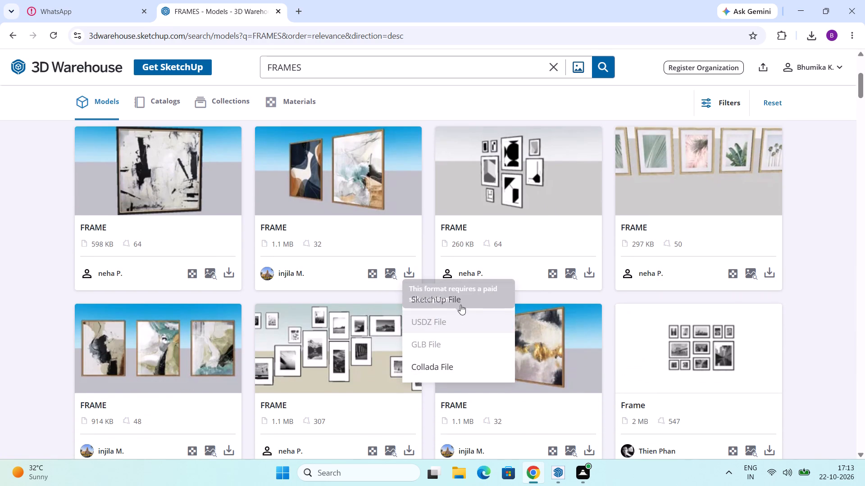
pyautogui.click(467, 302)
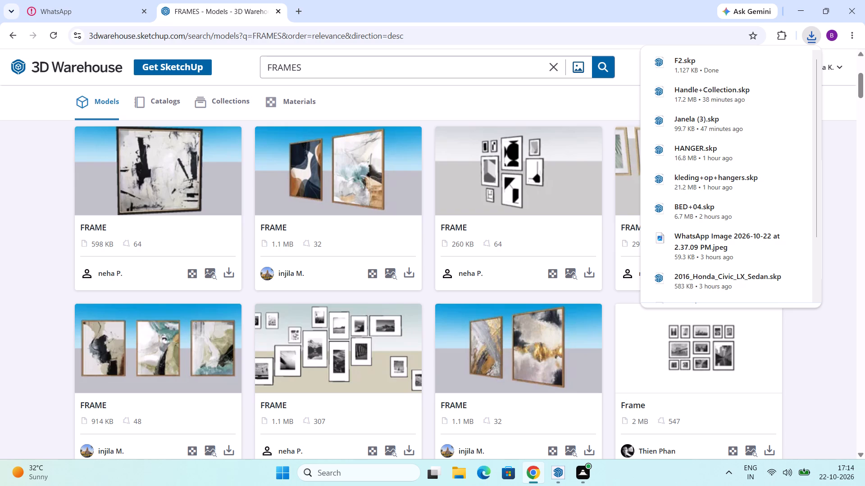
# Switch to the BED ROOM 1 model in SketchUp and examine the room from inside and outside.
pyautogui.hotkey('alt', 'Tab')
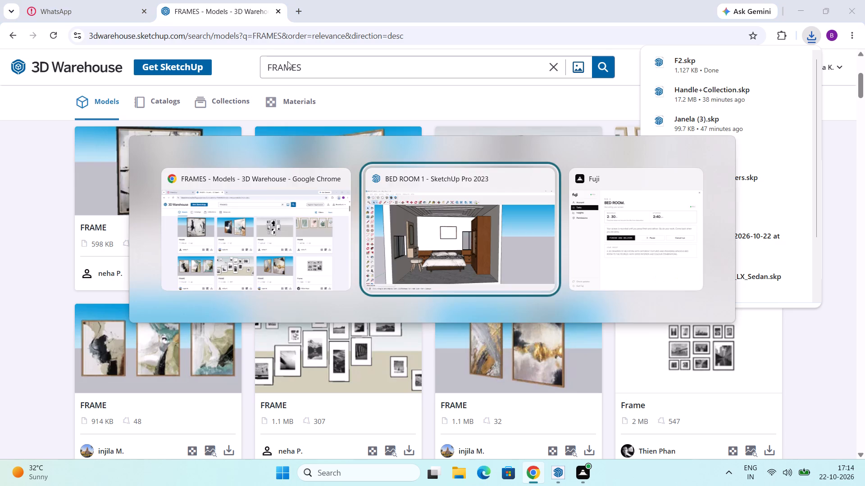
pyautogui.moveTo(351, 182); pyautogui.dragTo(311, 164, button='middle')
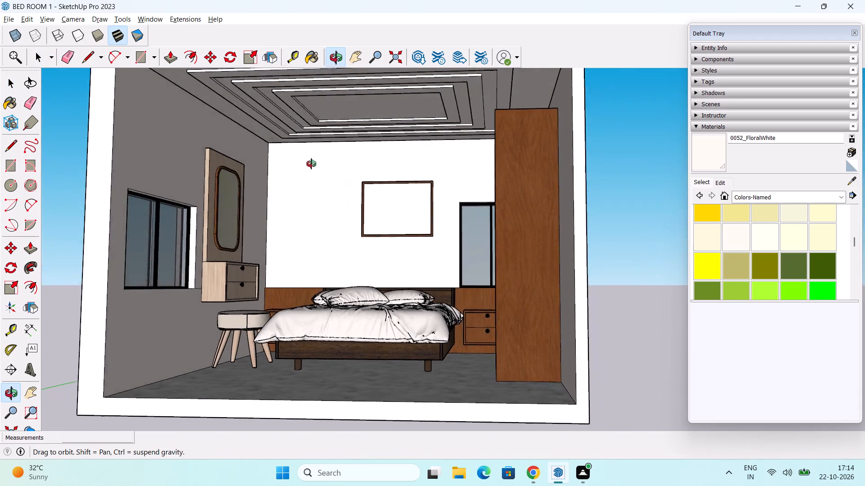
pyautogui.moveTo(311, 164); pyautogui.dragTo(322, 201, button='middle')
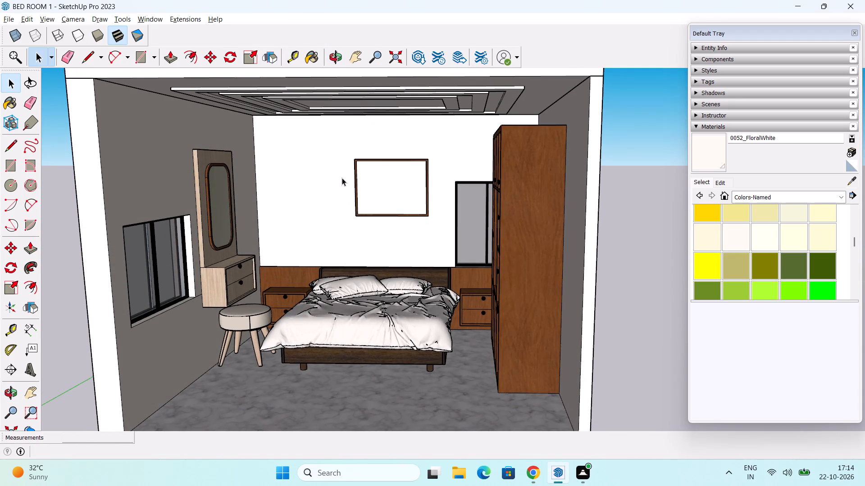
pyautogui.scroll(-8, 337, 176)
pyautogui.moveTo(340, 175); pyautogui.dragTo(368, 271, button='middle')
pyautogui.scroll(-1, 371, 258)
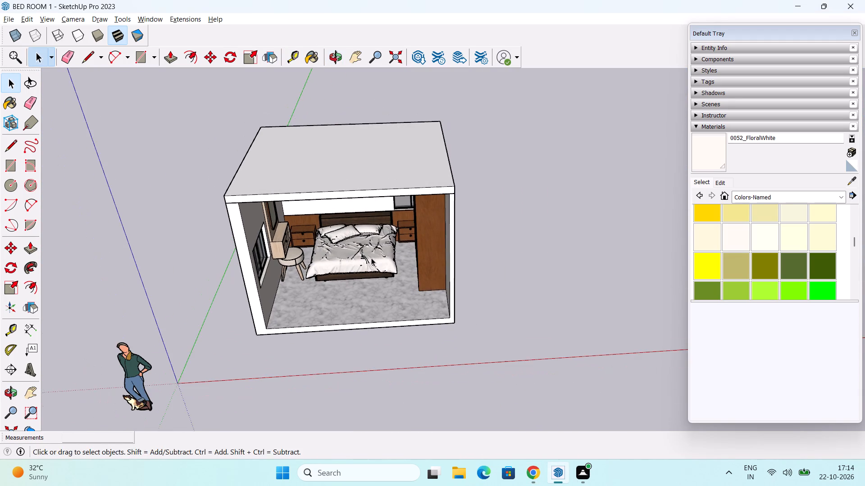
pyautogui.moveTo(371, 256); pyautogui.dragTo(379, 131, button='middle')
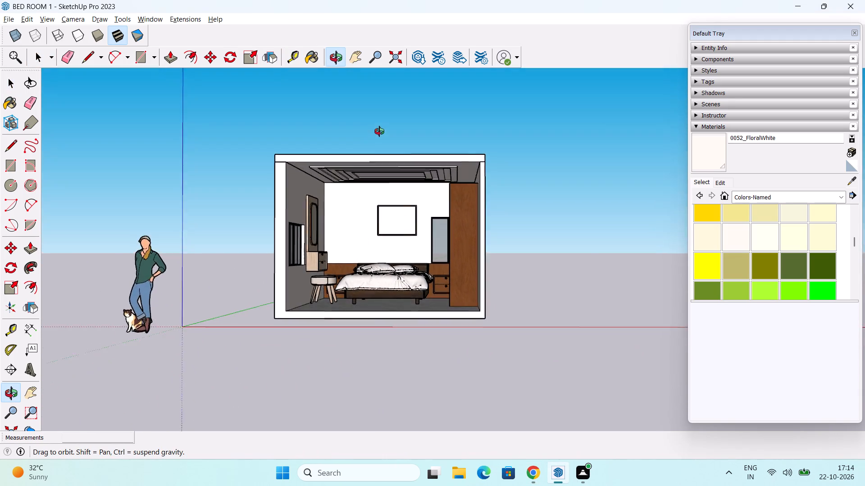
pyautogui.moveTo(379, 131); pyautogui.dragTo(387, 131, button='middle')
pyautogui.scroll(3, 398, 166)
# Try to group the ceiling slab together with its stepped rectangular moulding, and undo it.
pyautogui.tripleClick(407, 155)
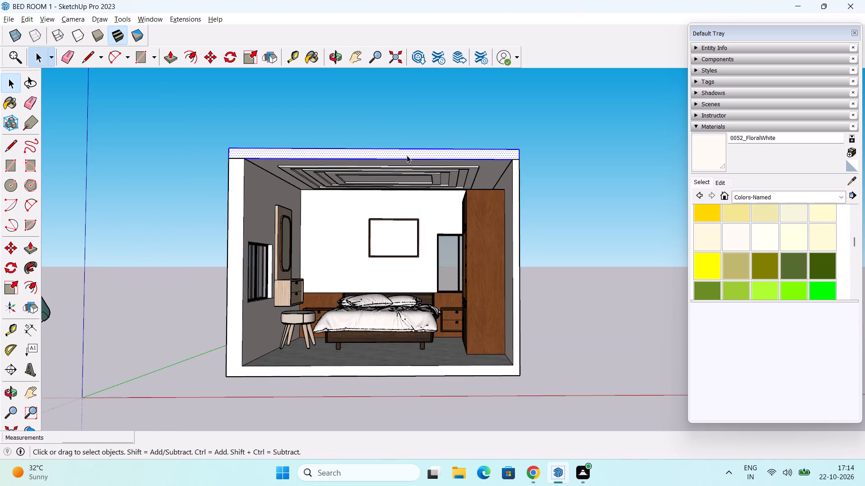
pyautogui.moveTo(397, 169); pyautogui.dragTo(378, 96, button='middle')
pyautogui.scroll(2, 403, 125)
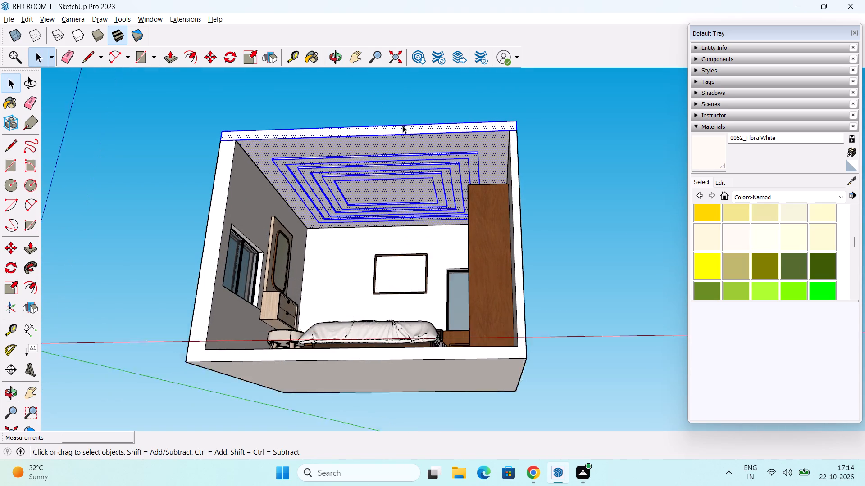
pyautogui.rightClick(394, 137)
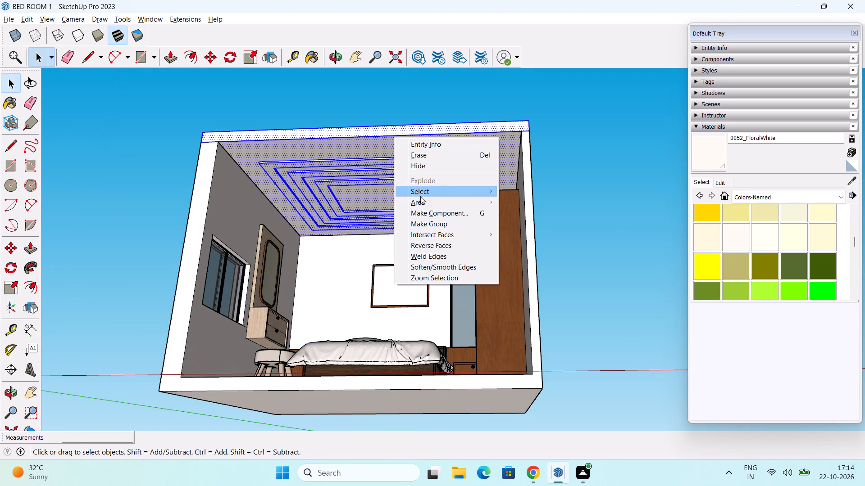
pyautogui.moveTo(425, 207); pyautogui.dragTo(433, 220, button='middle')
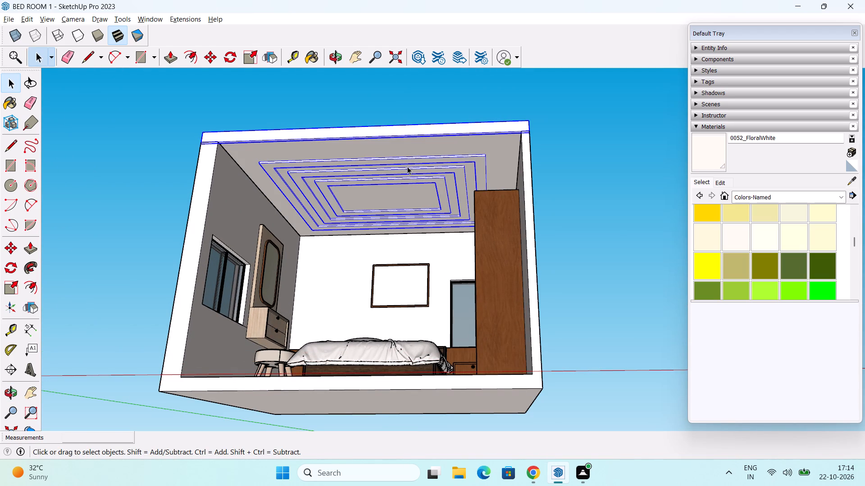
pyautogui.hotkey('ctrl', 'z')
# Make the whole ceiling slab with its stepped rectangular moulding into a group.
pyautogui.moveTo(397, 164); pyautogui.dragTo(398, 215, button='middle')
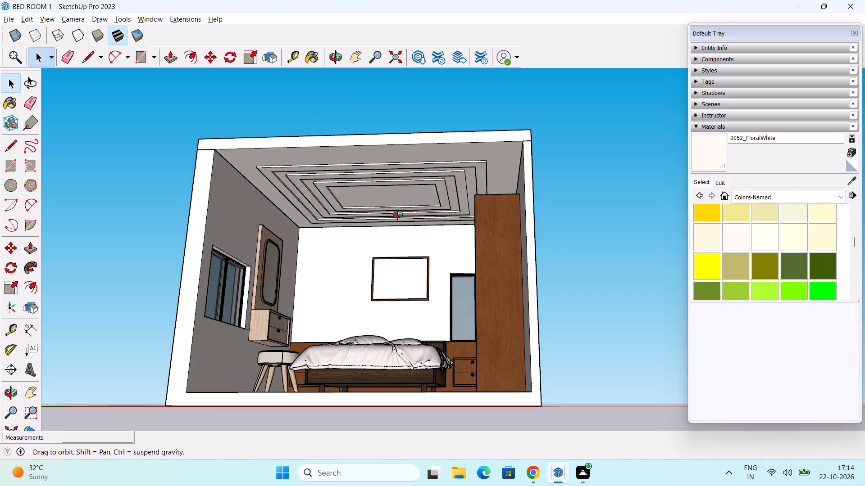
pyautogui.moveTo(398, 215); pyautogui.dragTo(398, 216, button='middle')
pyautogui.tripleClick(425, 158)
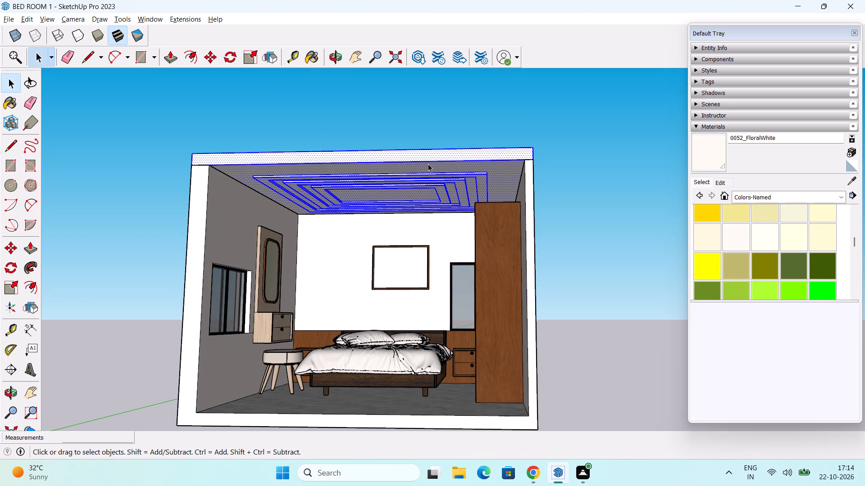
pyautogui.rightClick(428, 164)
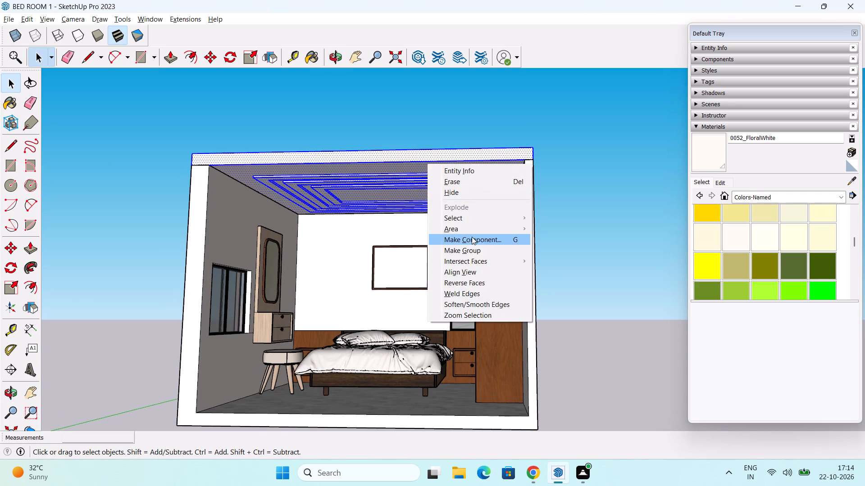
pyautogui.click(490, 254)
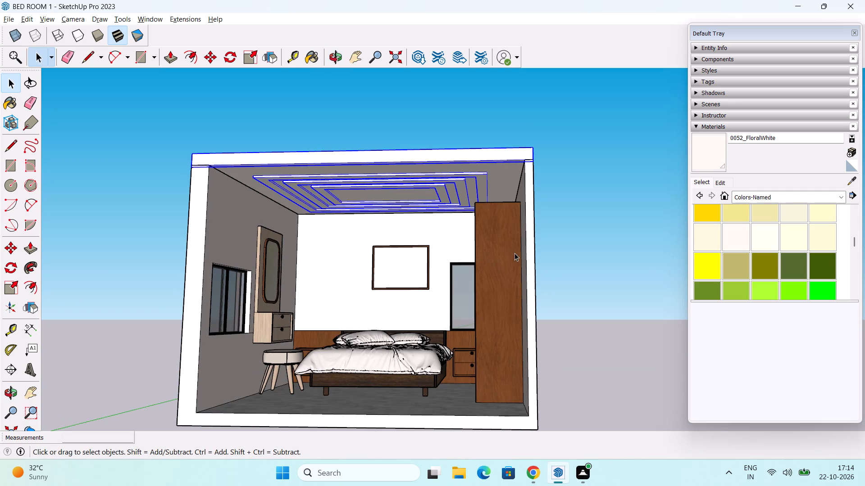
pyautogui.press('Escape')
pyautogui.click(563, 300)
# Open the group containing the blank picture frame above the bed and select its white inner face.
pyautogui.scroll(2, 375, 202)
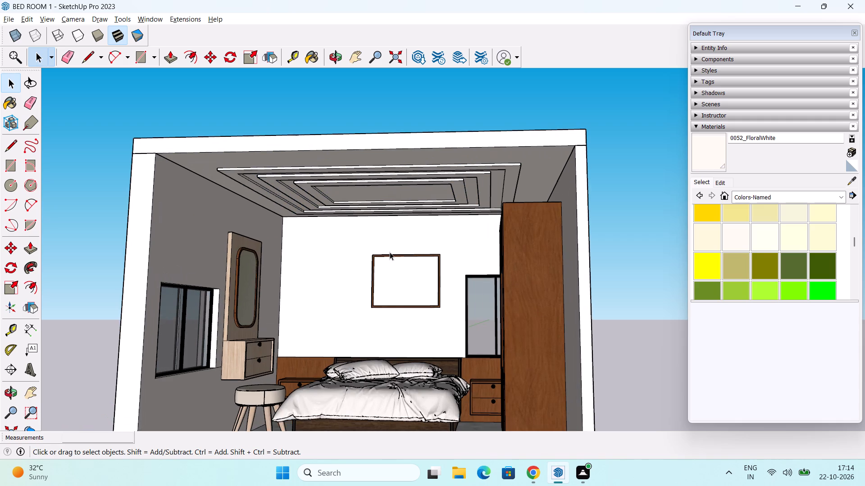
pyautogui.tripleClick(393, 273)
pyautogui.moveTo(405, 274); pyautogui.dragTo(368, 293, button='middle')
pyautogui.click(371, 274)
pyautogui.click(402, 267)
pyautogui.scroll(2, 307, 267)
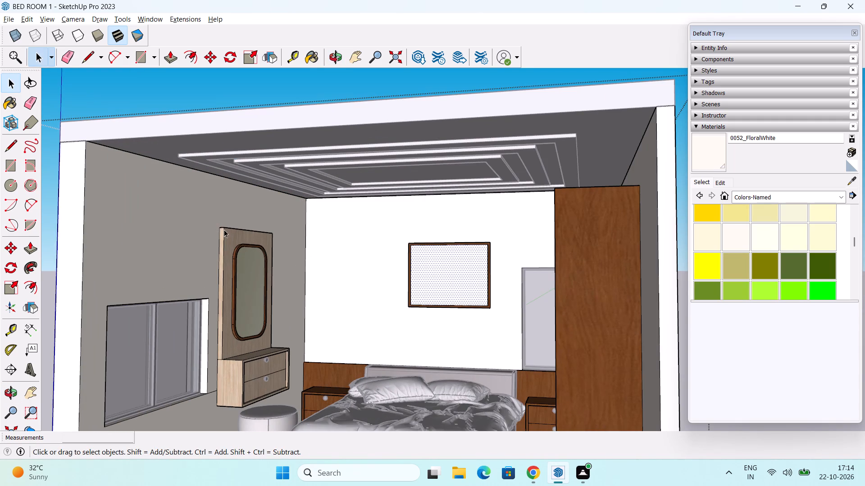
pyautogui.keyDown('shift'); pyautogui.moveTo(224, 229); pyautogui.dragTo(235, 198, button='middle'); pyautogui.keyUp('shift')
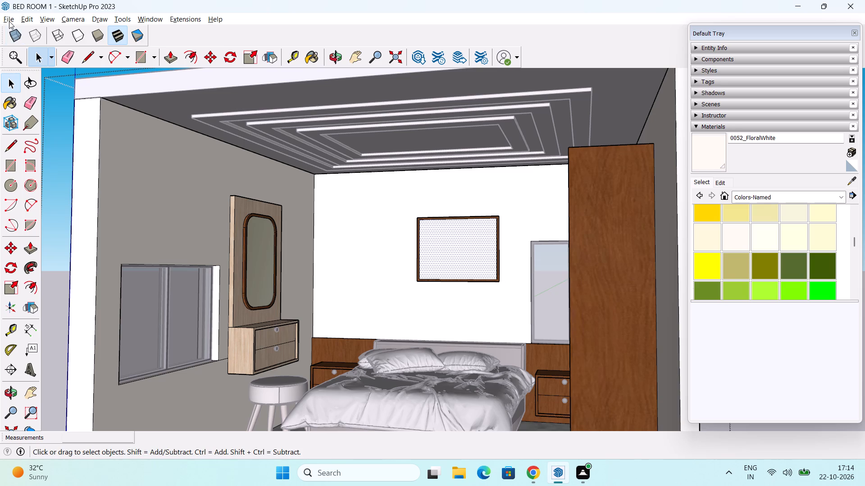
# Import the F2 model from Downloads and place the pair of framed artworks outside, in front of the bedroom's open side.
pyautogui.click(9, 21)
pyautogui.click(93, 187)
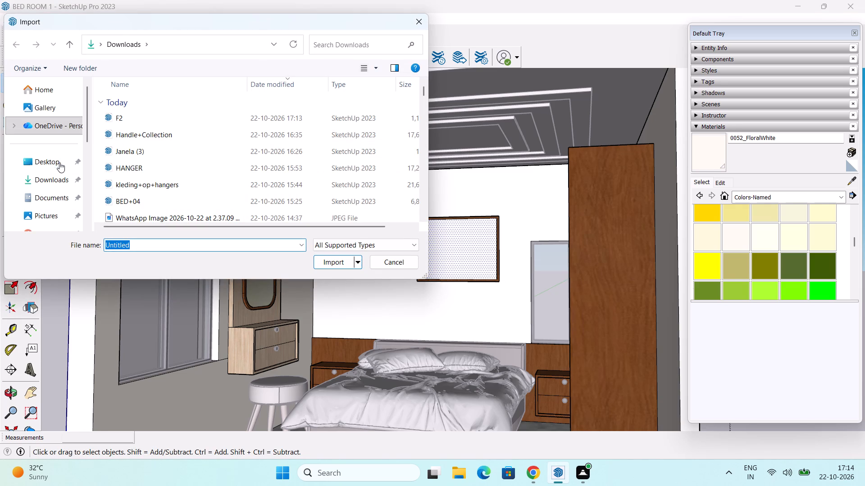
pyautogui.click(66, 178)
pyautogui.click(183, 122)
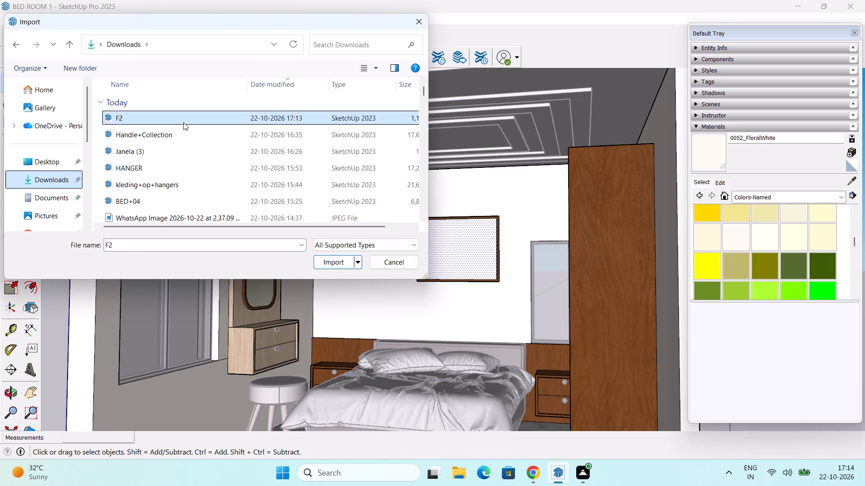
pyautogui.click(329, 264)
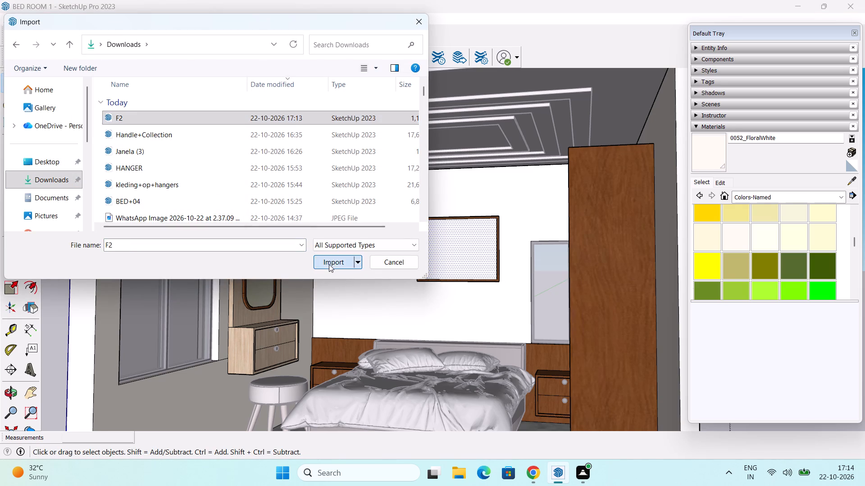
pyautogui.click(530, 277)
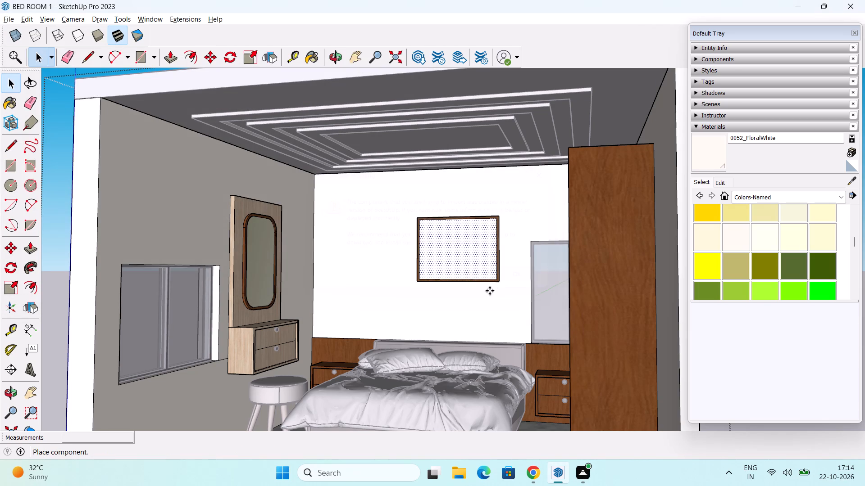
pyautogui.scroll(-9, 432, 303)
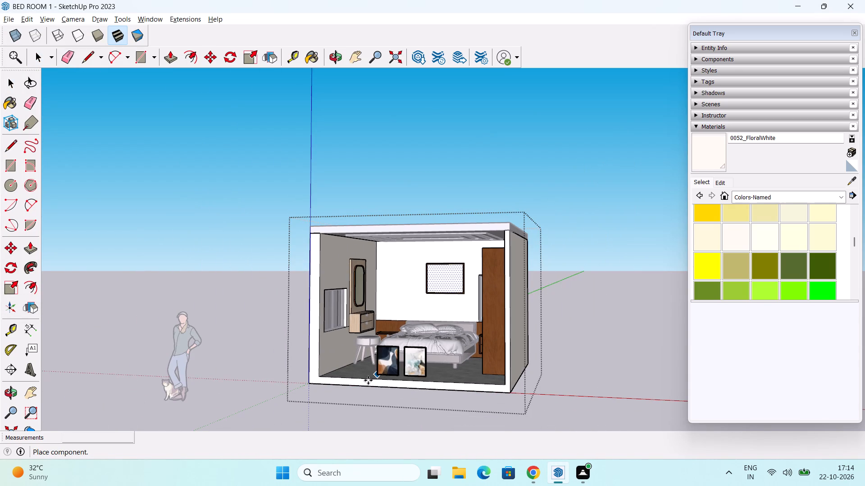
pyautogui.keyDown('shift'); pyautogui.moveTo(377, 378); pyautogui.dragTo(399, 333, button='middle'); pyautogui.keyUp('shift')
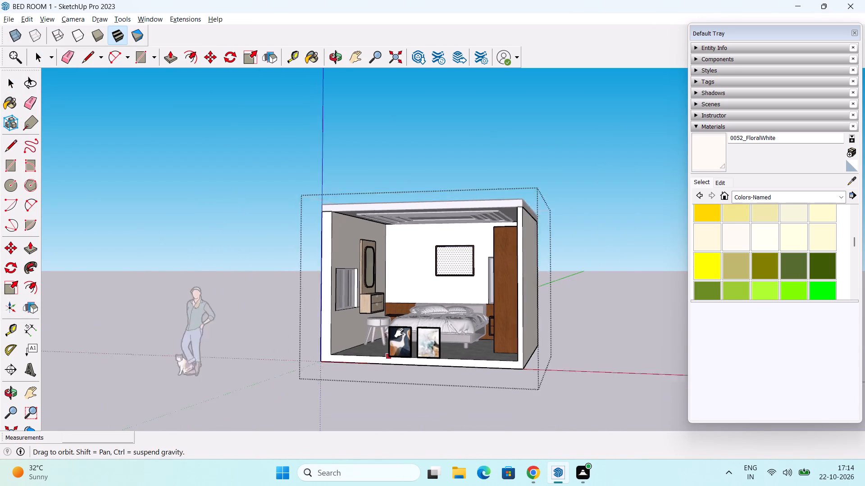
pyautogui.keyDown('shift'); pyautogui.moveTo(399, 333); pyautogui.dragTo(403, 323, button='middle'); pyautogui.keyUp('shift')
pyautogui.click(333, 365)
# Delete the dark blue abstract frame from inside the imported pair, keeping the light abstract frame, and exit group editing.
pyautogui.scroll(2, 377, 355)
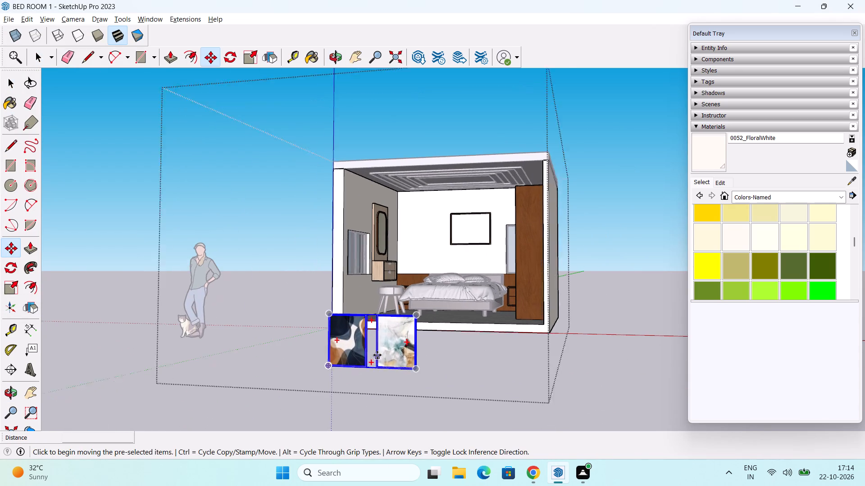
pyautogui.scroll(5, 377, 355)
pyautogui.moveTo(419, 356); pyautogui.dragTo(279, 332, button='middle')
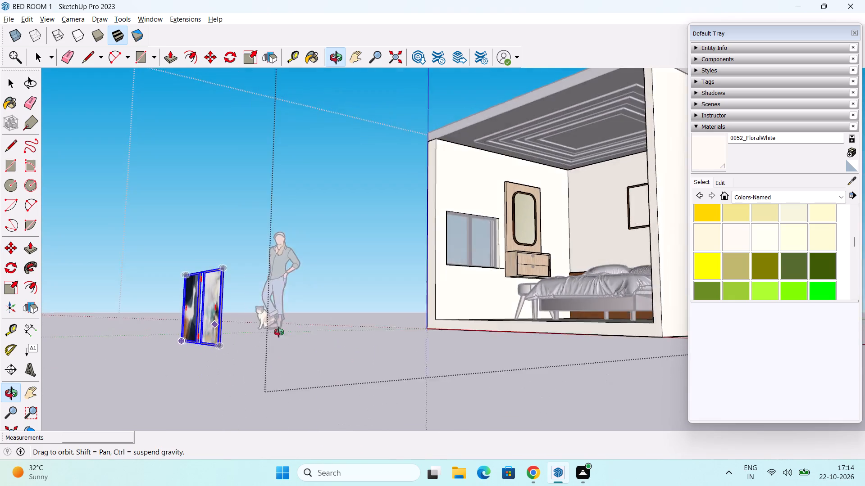
pyautogui.moveTo(279, 332); pyautogui.dragTo(398, 340, button='middle')
pyautogui.press('space')
pyautogui.click(254, 233)
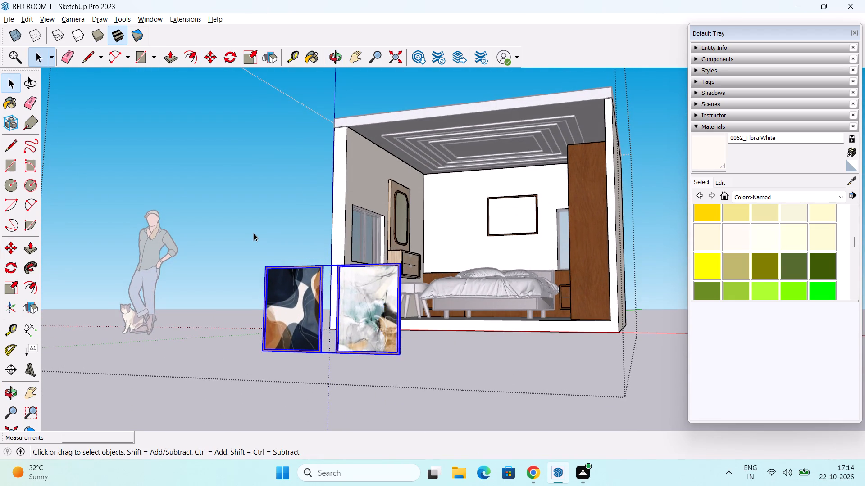
pyautogui.scroll(5, 326, 308)
pyautogui.scroll(-4, 346, 311)
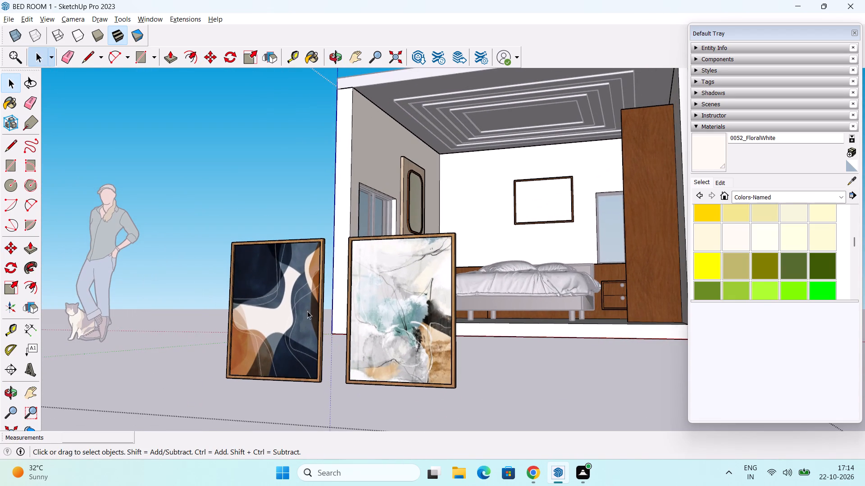
pyautogui.doubleClick(286, 309)
pyautogui.click(286, 309)
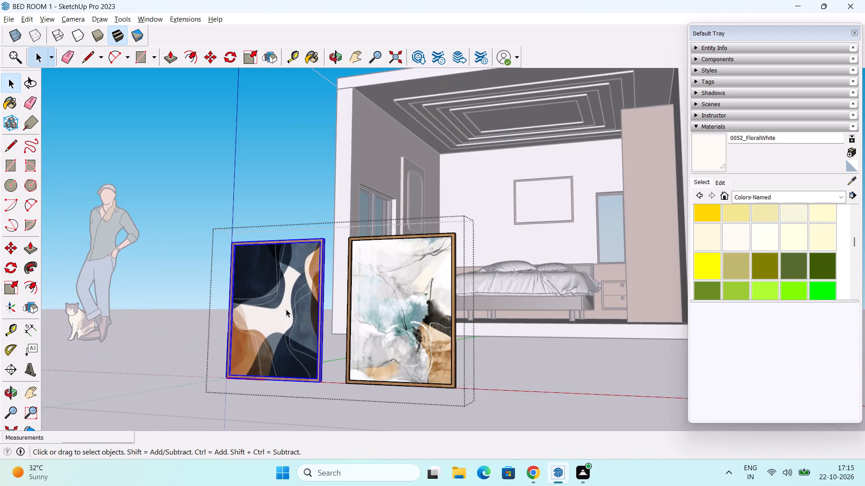
pyautogui.press('Delete')
pyautogui.moveTo(334, 300); pyautogui.dragTo(330, 328, button='middle')
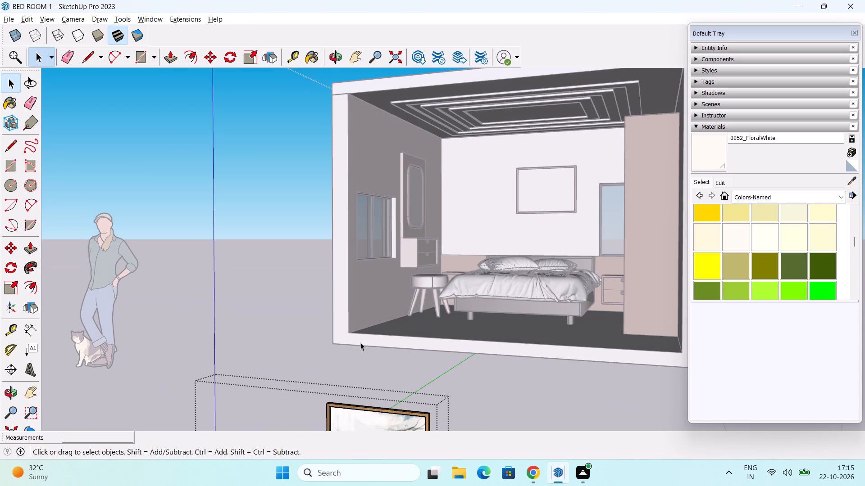
pyautogui.moveTo(356, 342); pyautogui.dragTo(343, 284, button='middle')
pyautogui.press('Escape')
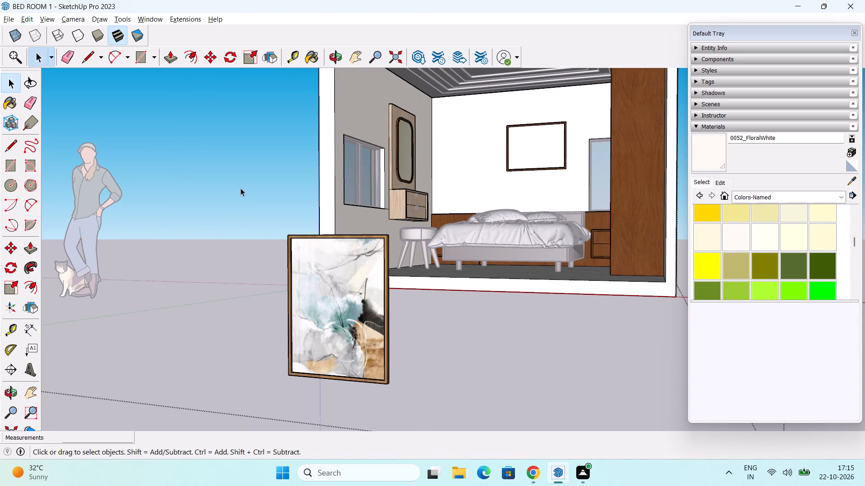
pyautogui.click(250, 193)
pyautogui.scroll(-3, 276, 157)
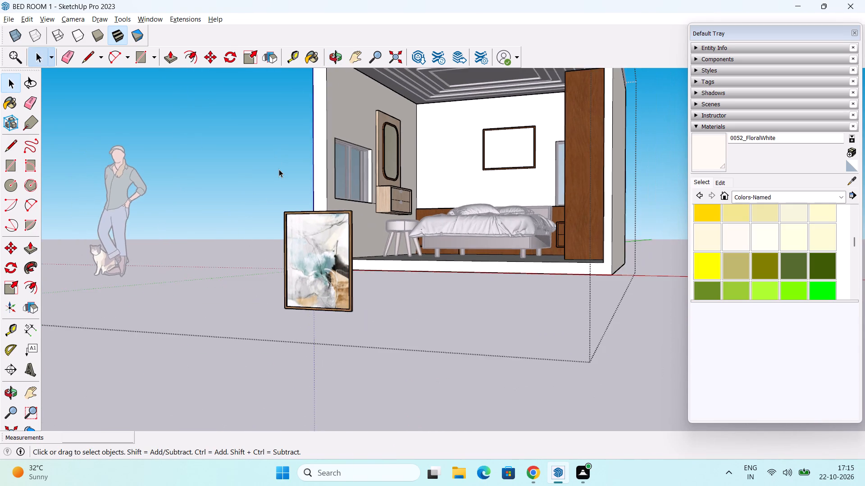
pyautogui.scroll(-3, 316, 178)
pyautogui.press('Escape')
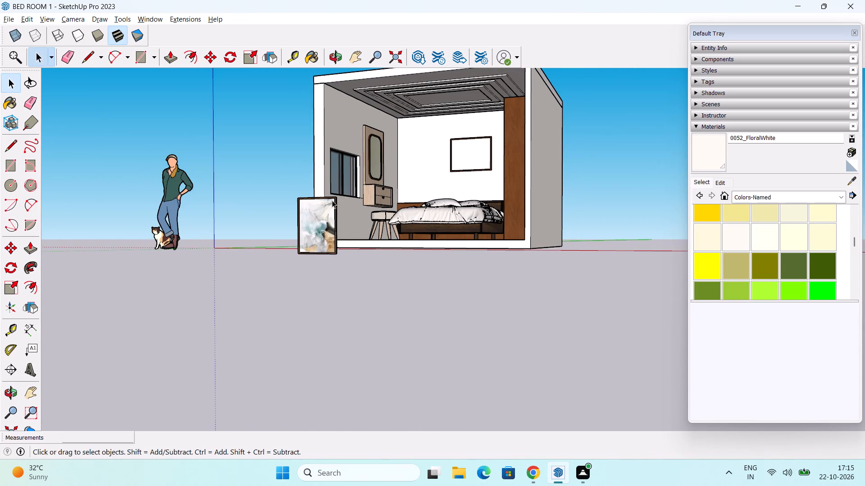
# Open the bedroom group for editing and select the white face inside the blank picture frame above the bed.
pyautogui.moveTo(332, 200); pyautogui.dragTo(292, 274, button='middle')
pyautogui.tripleClick(417, 173)
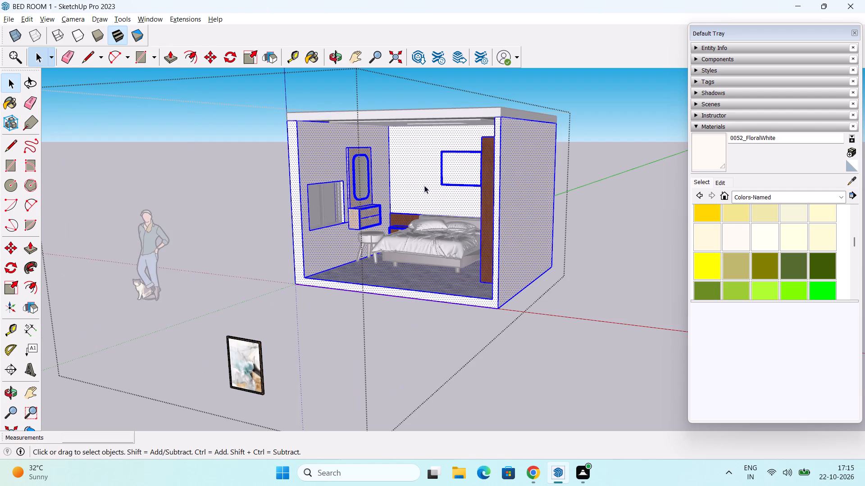
pyautogui.moveTo(422, 186); pyautogui.dragTo(485, 175, button='middle')
pyautogui.scroll(2, 467, 174)
pyautogui.click(439, 166)
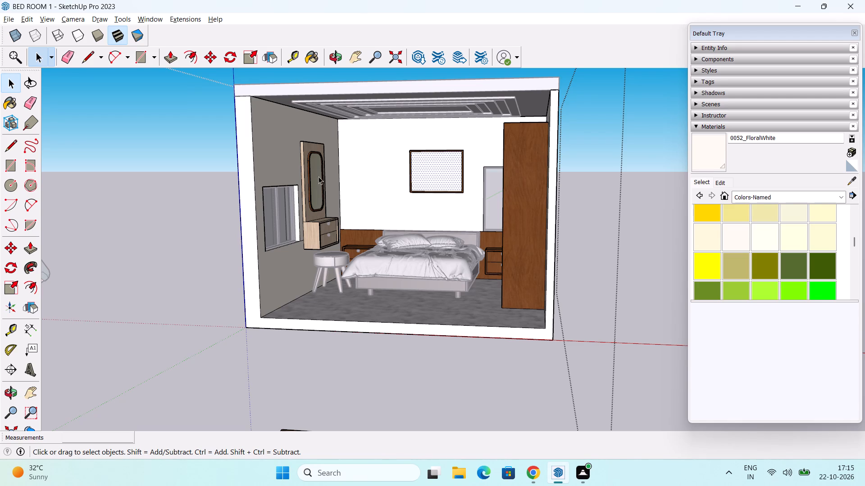
pyautogui.scroll(1, 359, 208)
pyautogui.moveTo(364, 213); pyautogui.dragTo(334, 229, button='middle')
pyautogui.scroll(-1, 335, 227)
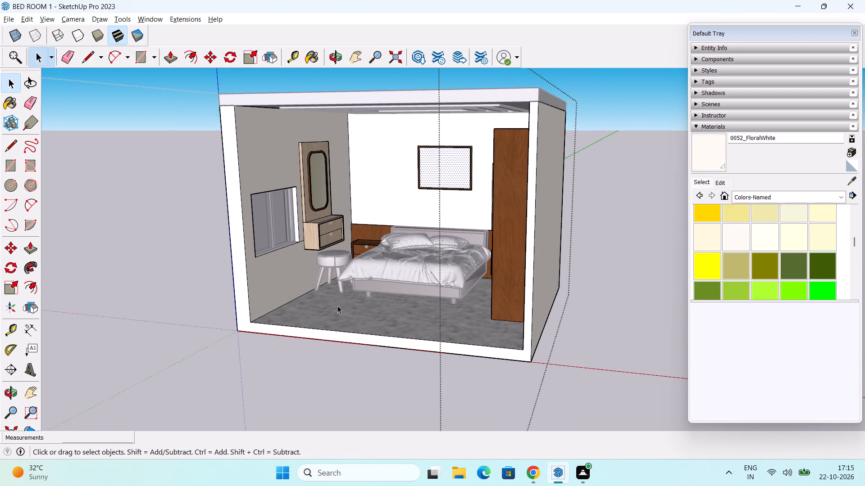
# Move the light abstract artwork from outside the room into the blank frame, fitting its lower corner into the frame's inner corner nearest the wardrobe.
pyautogui.moveTo(337, 306); pyautogui.dragTo(358, 212, button='middle')
pyautogui.click(247, 333)
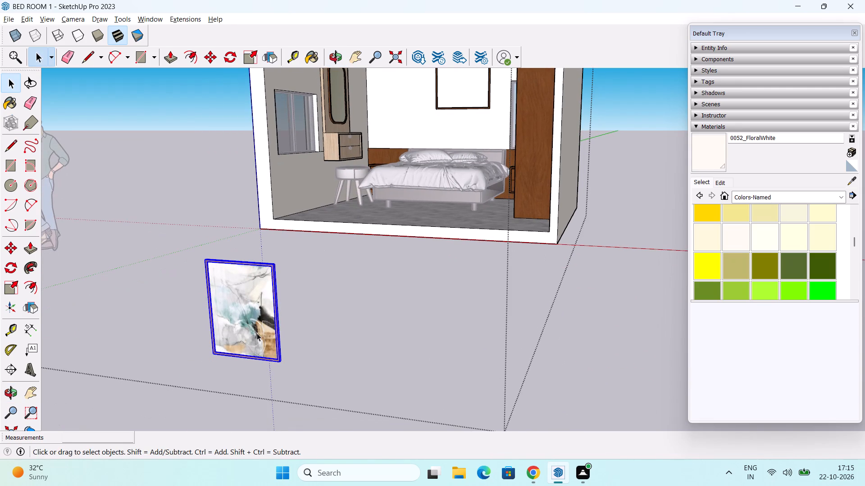
pyautogui.press('m')
pyautogui.scroll(9, 278, 355)
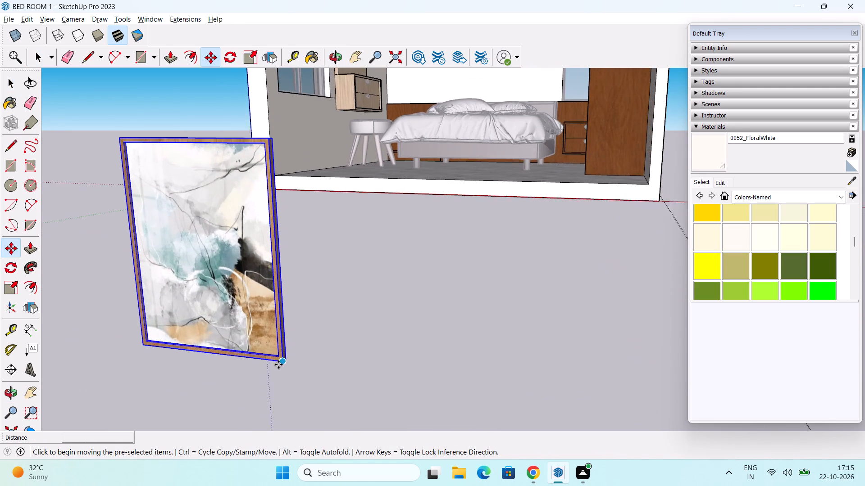
pyautogui.scroll(3, 278, 364)
pyautogui.moveTo(282, 361); pyautogui.dragTo(288, 354)
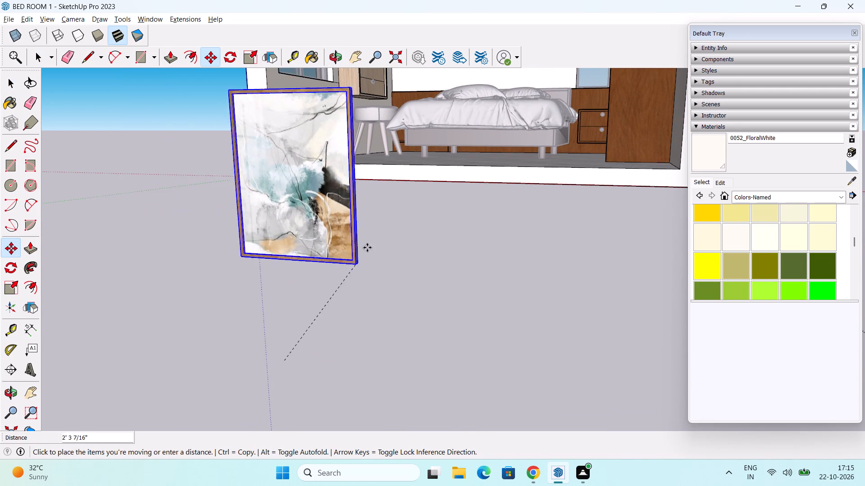
pyautogui.scroll(-3, 391, 207)
pyautogui.moveTo(414, 159); pyautogui.dragTo(358, 262, button='middle')
pyautogui.scroll(1, 458, 147)
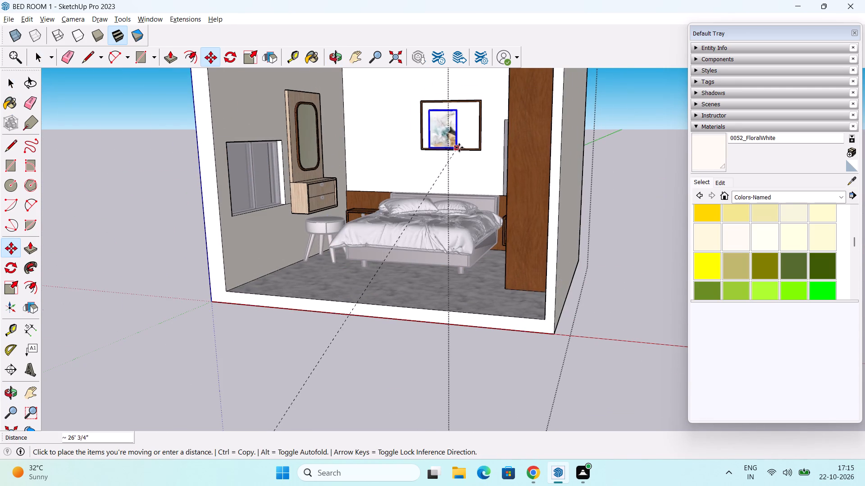
pyautogui.scroll(8, 459, 148)
pyautogui.moveTo(474, 139); pyautogui.dragTo(464, 215, button='middle')
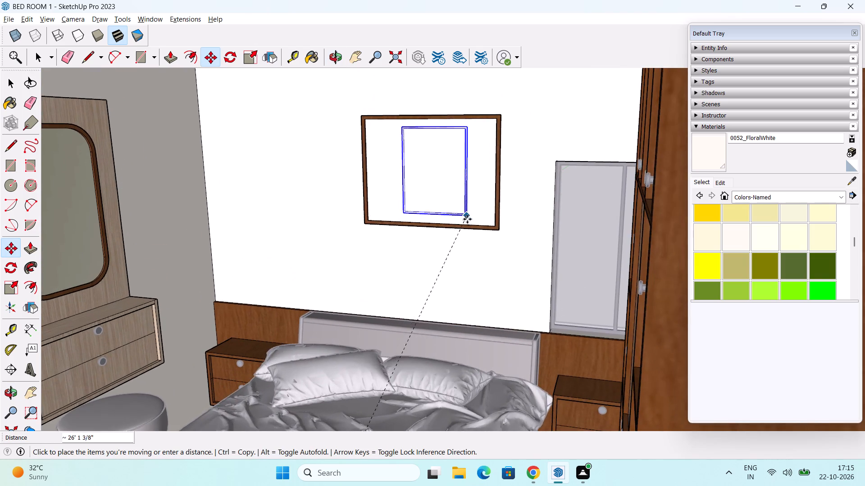
pyautogui.scroll(5, 466, 222)
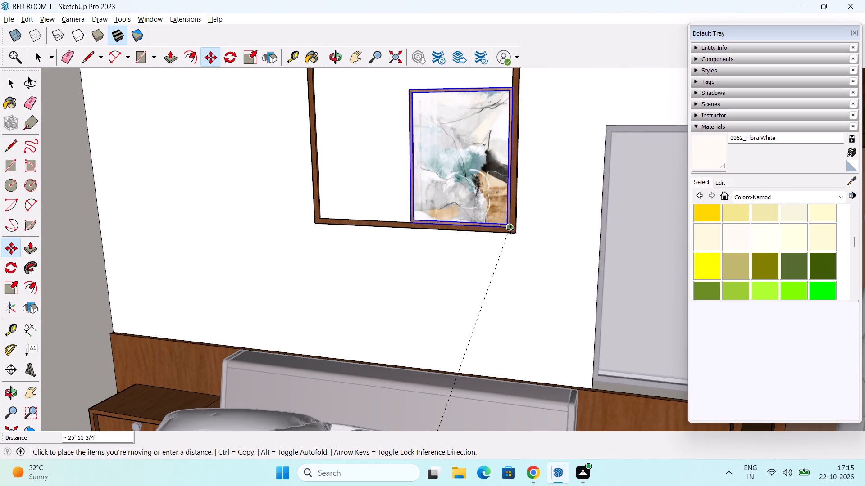
pyautogui.click(510, 229)
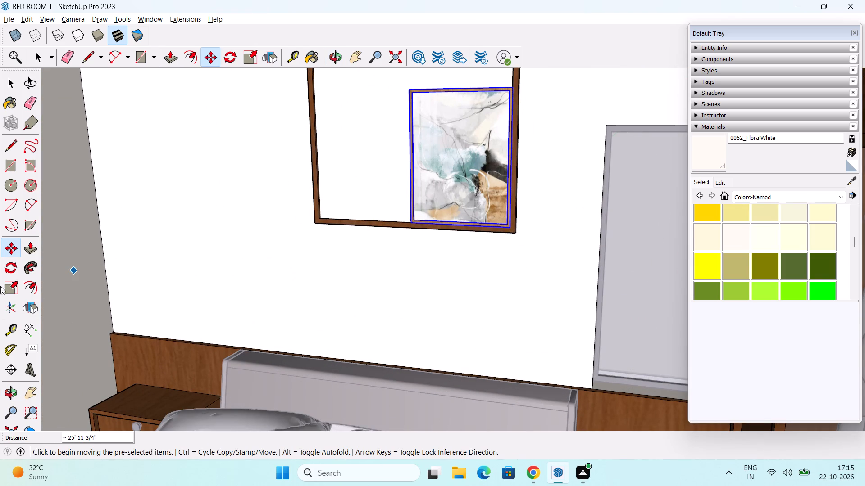
# Scale the artwork's width by about 2.02 along the red axis to reach the frame's opposite inner side.
pyautogui.click(8, 289)
pyautogui.moveTo(408, 200); pyautogui.dragTo(544, 222, button='middle')
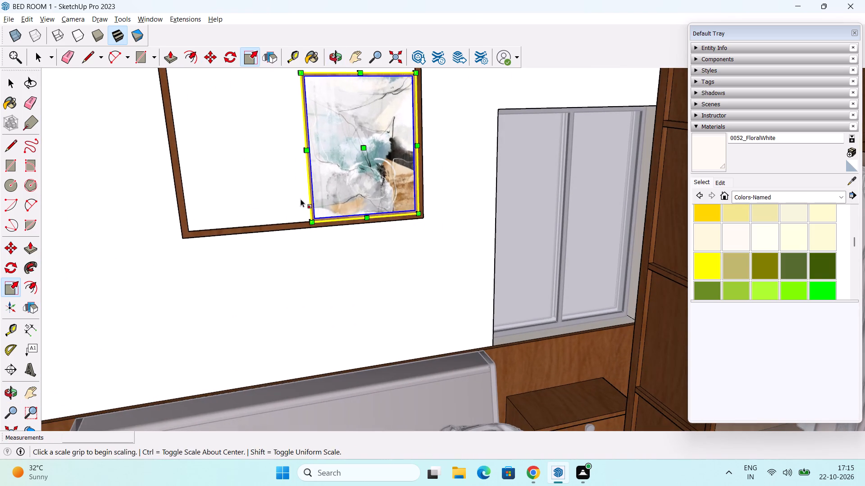
pyautogui.moveTo(262, 195); pyautogui.dragTo(362, 189, button='middle')
pyautogui.moveTo(361, 187); pyautogui.dragTo(501, 219, button='middle')
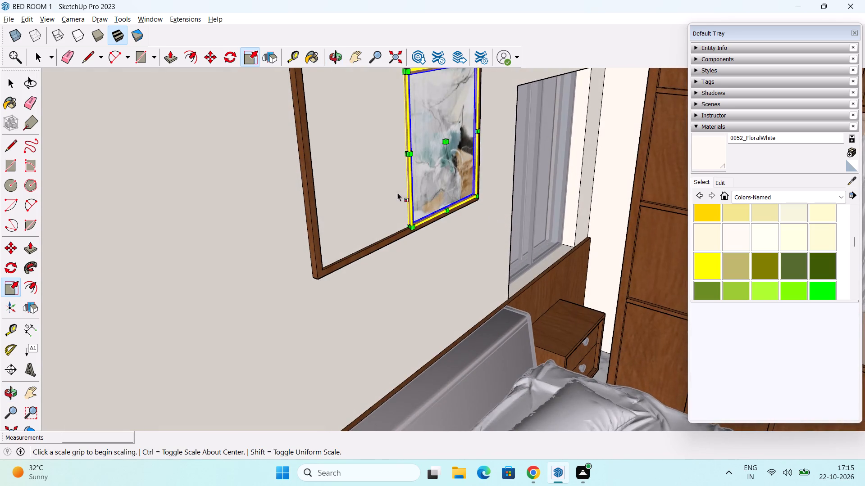
pyautogui.scroll(3, 381, 181)
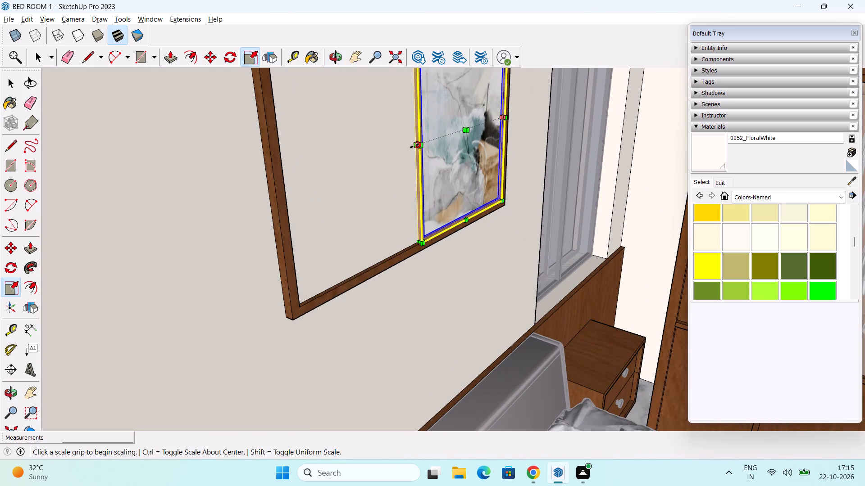
pyautogui.moveTo(414, 146); pyautogui.dragTo(282, 177)
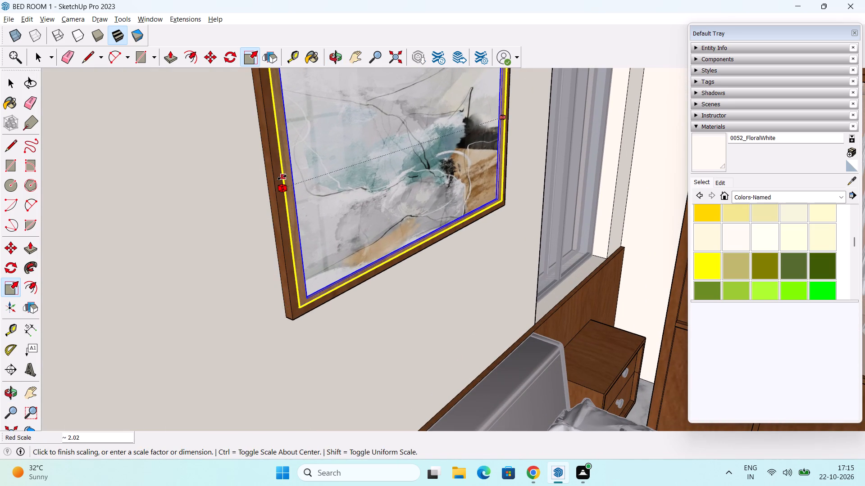
pyautogui.moveTo(282, 177); pyautogui.dragTo(284, 177)
# Scale the artwork's height by about 1.19 along the blue axis up to the frame's upper inner edge.
pyautogui.scroll(-2, 315, 178)
pyautogui.keyDown('shift'); pyautogui.moveTo(325, 175); pyautogui.dragTo(318, 263, button='middle'); pyautogui.keyUp('shift')
pyautogui.moveTo(339, 252); pyautogui.dragTo(316, 231, button='middle')
pyautogui.keyDown('shift'); pyautogui.moveTo(405, 140); pyautogui.dragTo(377, 258, button='middle'); pyautogui.keyUp('shift')
pyautogui.scroll(6, 349, 247)
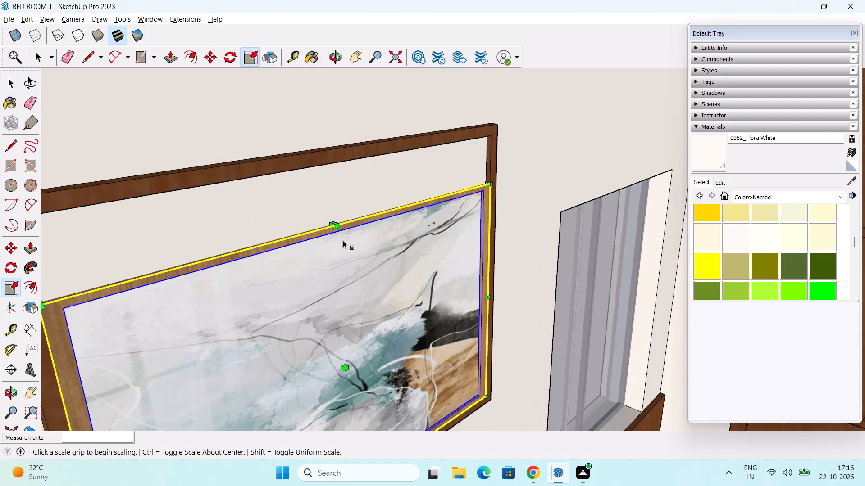
pyautogui.scroll(1, 343, 240)
pyautogui.moveTo(341, 234); pyautogui.dragTo(329, 276, button='middle')
pyautogui.scroll(3, 296, 301)
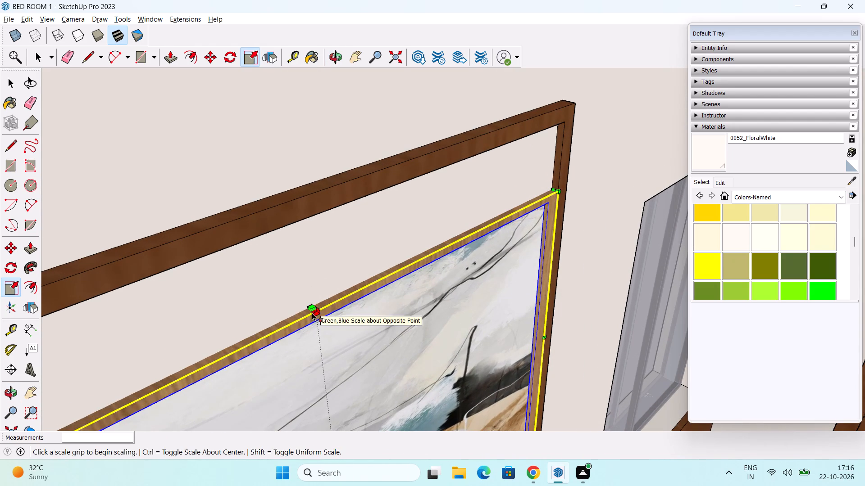
pyautogui.moveTo(311, 310); pyautogui.dragTo(300, 222)
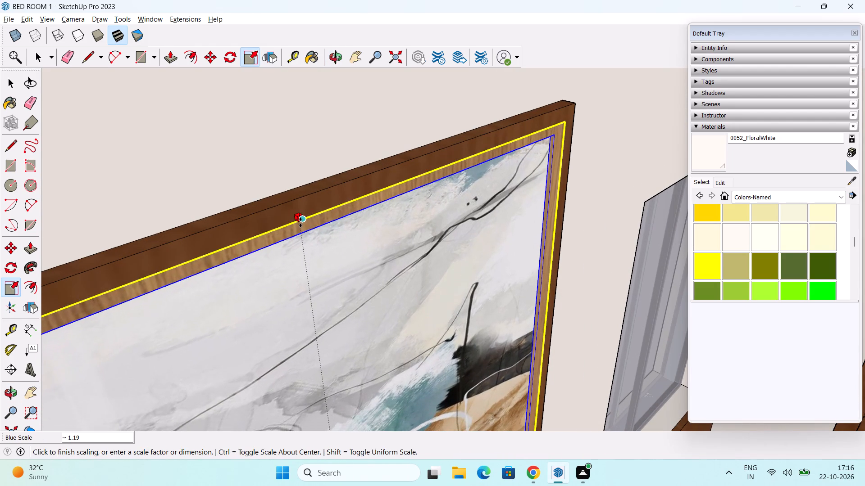
pyautogui.moveTo(300, 222); pyautogui.dragTo(320, 212)
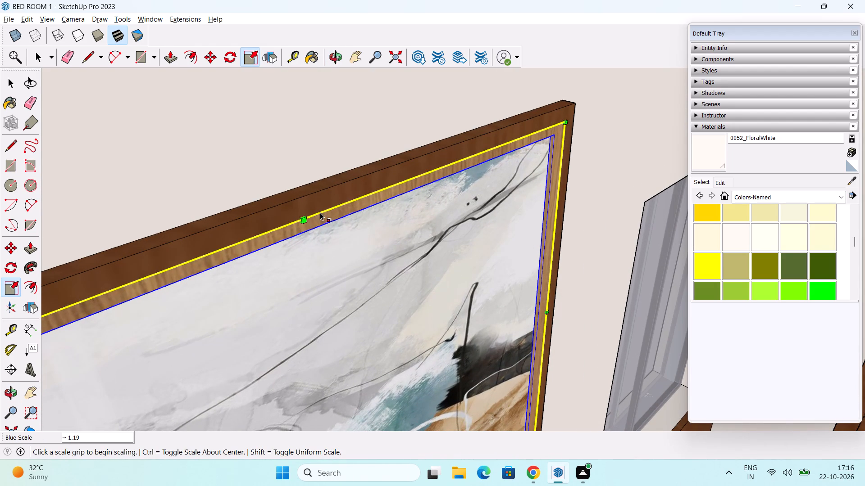
# Finish scaling, deselect the artwork and exit editing of the bedroom group.
pyautogui.scroll(-16, 322, 212)
pyautogui.press('space')
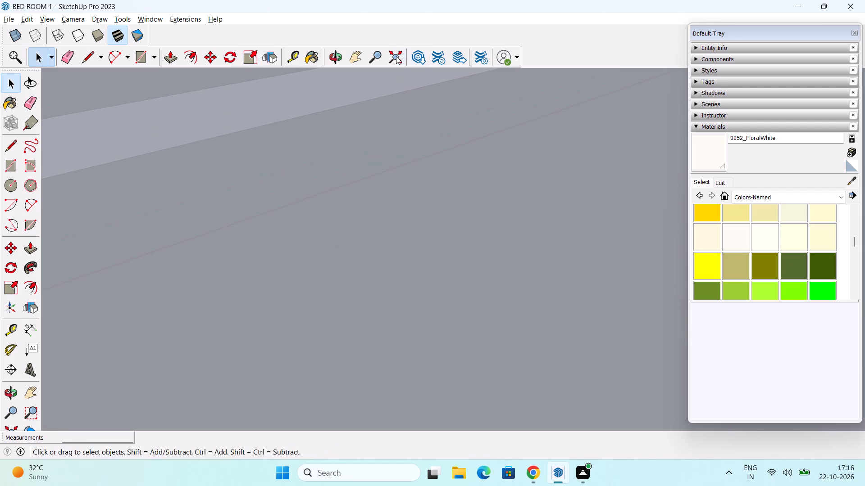
pyautogui.click(396, 56)
pyautogui.moveTo(385, 272); pyautogui.dragTo(224, 238, button='middle')
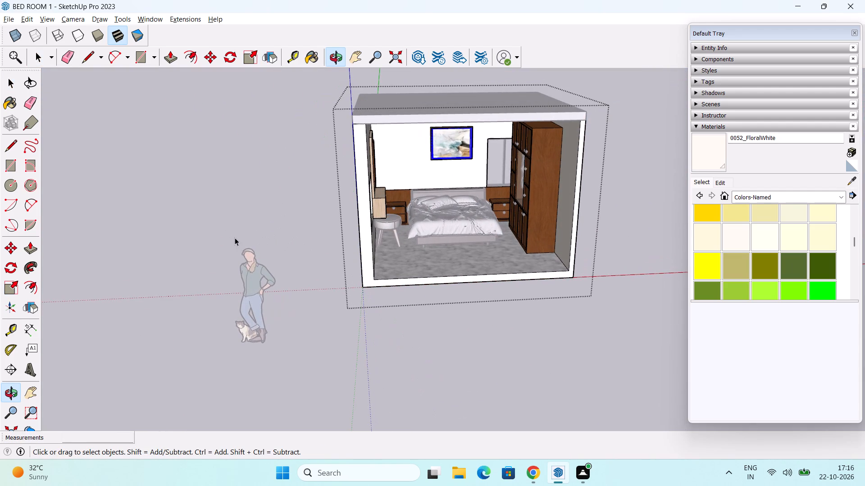
pyautogui.click(262, 210)
pyautogui.press('Escape')
# Examine the fitted artwork on the wall above the bed and the furnished room from the open side.
pyautogui.scroll(2, 467, 162)
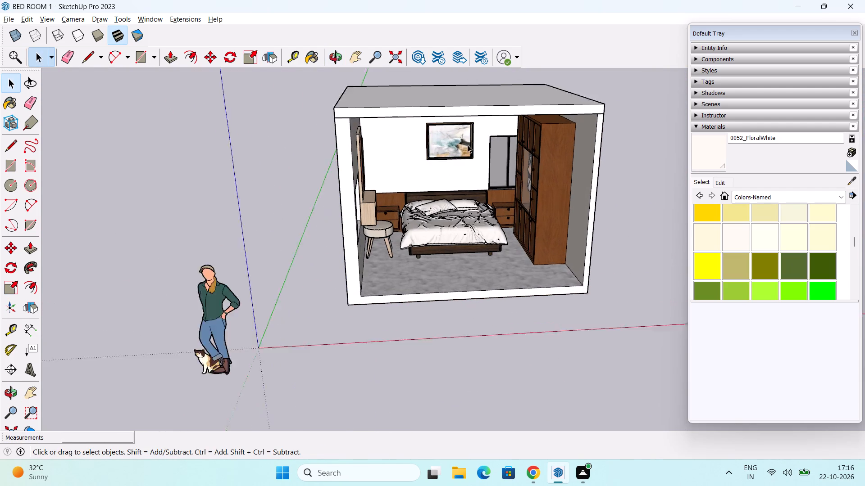
pyautogui.scroll(3, 468, 145)
pyautogui.moveTo(429, 213); pyautogui.dragTo(388, 150, button='middle')
pyautogui.keyDown('shift'); pyautogui.moveTo(401, 153); pyautogui.dragTo(356, 218, button='middle'); pyautogui.keyUp('shift')
pyautogui.scroll(10, 373, 225)
pyautogui.moveTo(430, 260); pyautogui.dragTo(405, 162, button='middle')
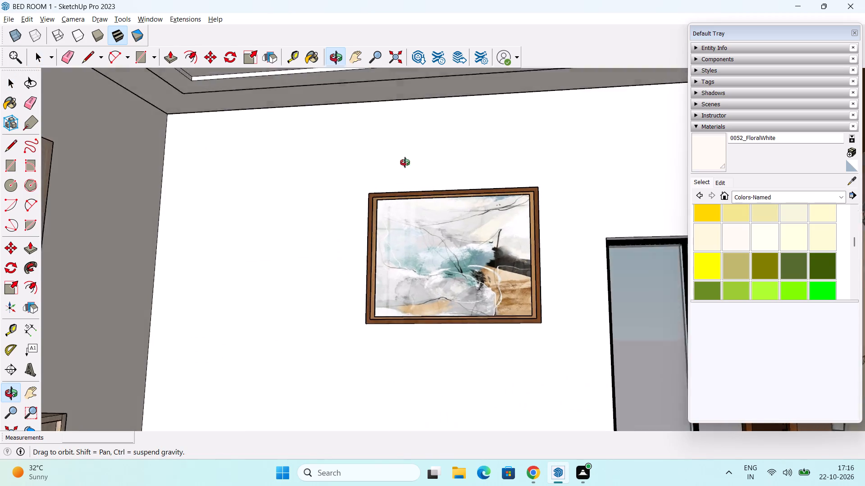
pyautogui.moveTo(405, 162); pyautogui.dragTo(498, 355, button='middle')
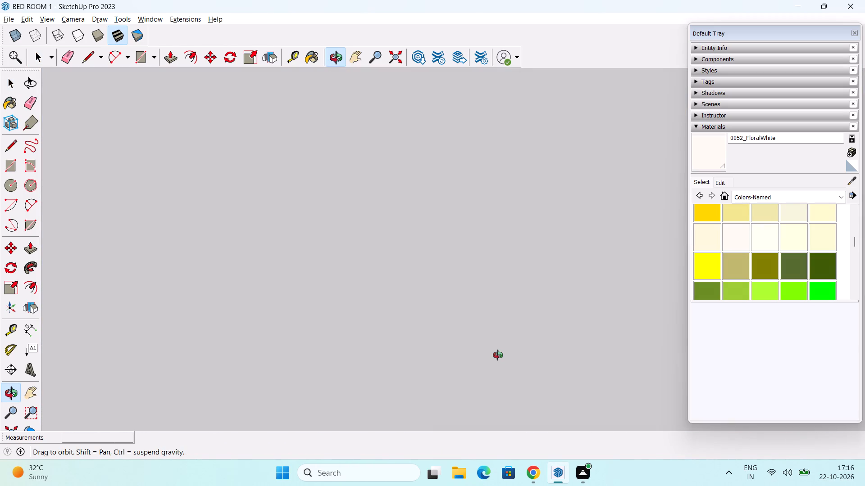
pyautogui.moveTo(498, 355); pyautogui.dragTo(474, 264, button='middle')
pyautogui.scroll(-11, 478, 255)
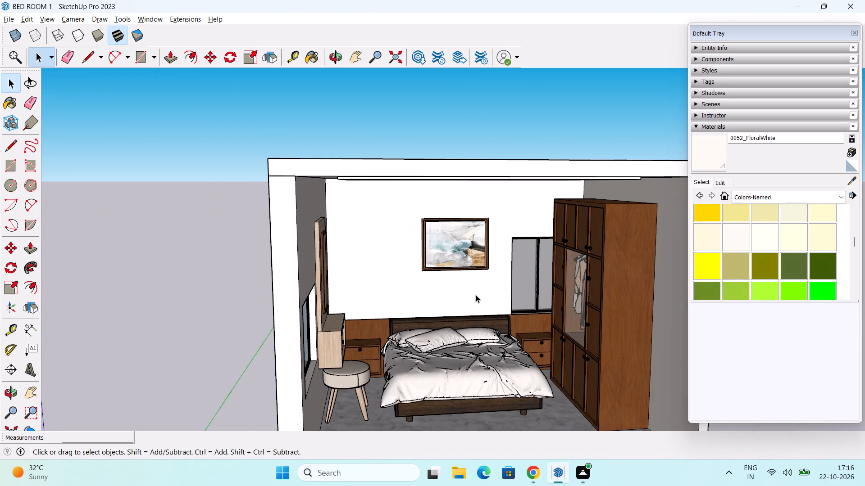
pyautogui.moveTo(475, 295); pyautogui.dragTo(384, 241, button='middle')
pyautogui.scroll(2, 384, 238)
pyautogui.moveTo(439, 246); pyautogui.dragTo(405, 241, button='middle')
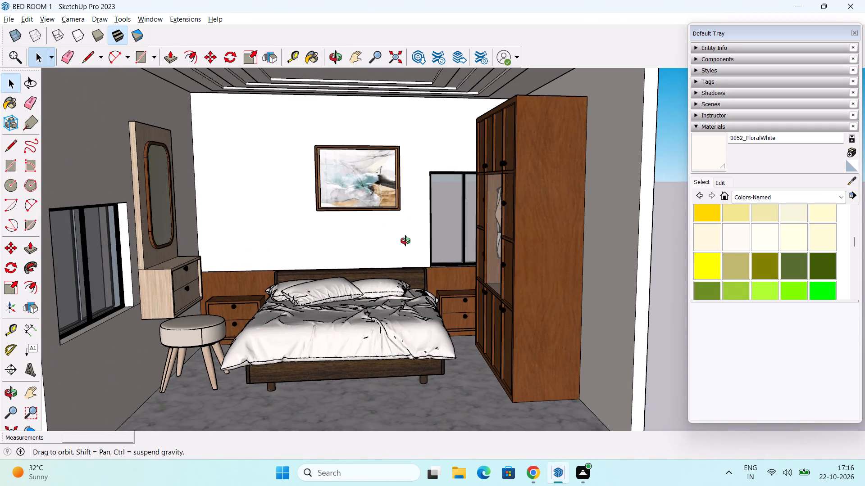
pyautogui.moveTo(405, 241); pyautogui.dragTo(402, 240, button='middle')
pyautogui.keyDown('shift'); pyautogui.moveTo(403, 240); pyautogui.dragTo(445, 260, button='middle'); pyautogui.keyUp('shift')
pyautogui.moveTo(446, 261); pyautogui.dragTo(454, 242, button='middle')
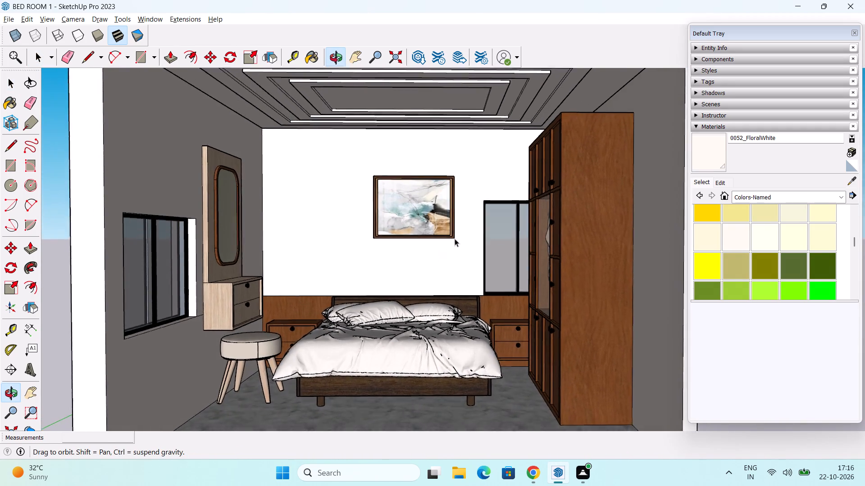
pyautogui.scroll(-1, 455, 236)
# Save the BED ROOM 1 model.
pyautogui.hotkey('ctrl', 's')
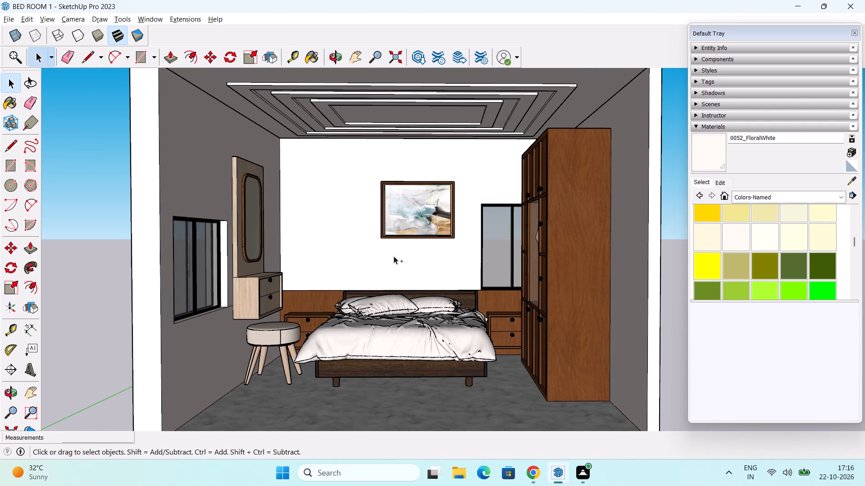
pyautogui.hotkey('ctrl', 's')
pyautogui.hotkey('ctrl', 's')
# Inspect the finished bedroom from several angles, including the stepped ceiling, dressing unit, window, wardrobe and bed.
pyautogui.scroll(-2, 398, 254)
pyautogui.moveTo(401, 292); pyautogui.dragTo(446, 221, button='middle')
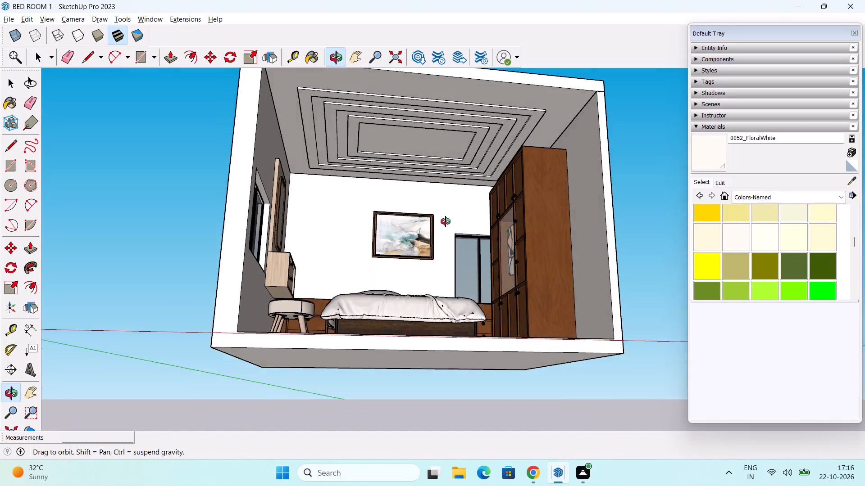
pyautogui.moveTo(446, 221); pyautogui.dragTo(487, 243, button='middle')
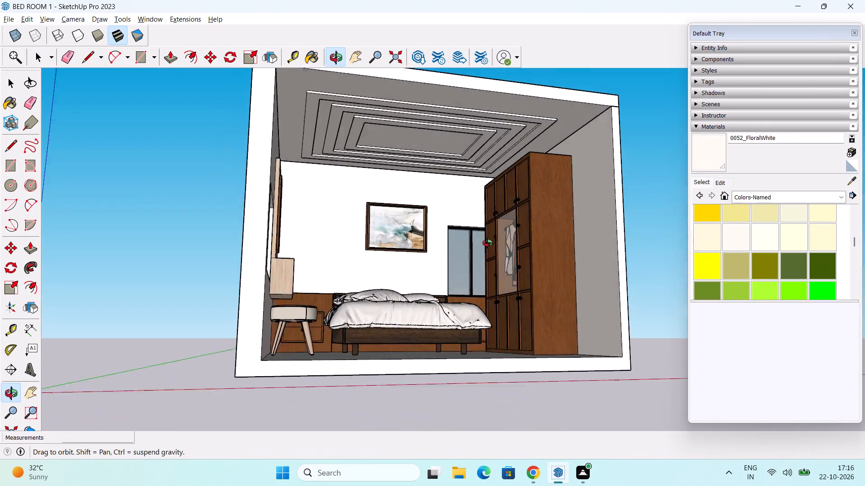
pyautogui.moveTo(487, 243); pyautogui.dragTo(201, 252, button='middle')
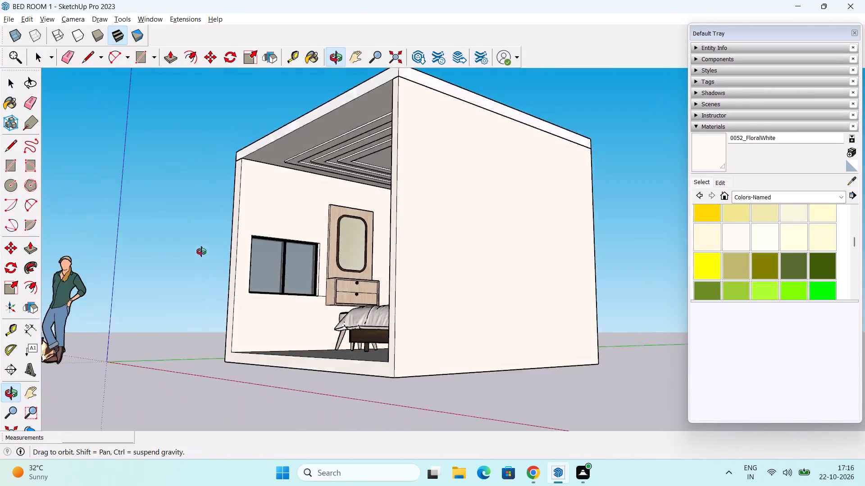
pyautogui.moveTo(201, 252); pyautogui.dragTo(408, 351, button='middle')
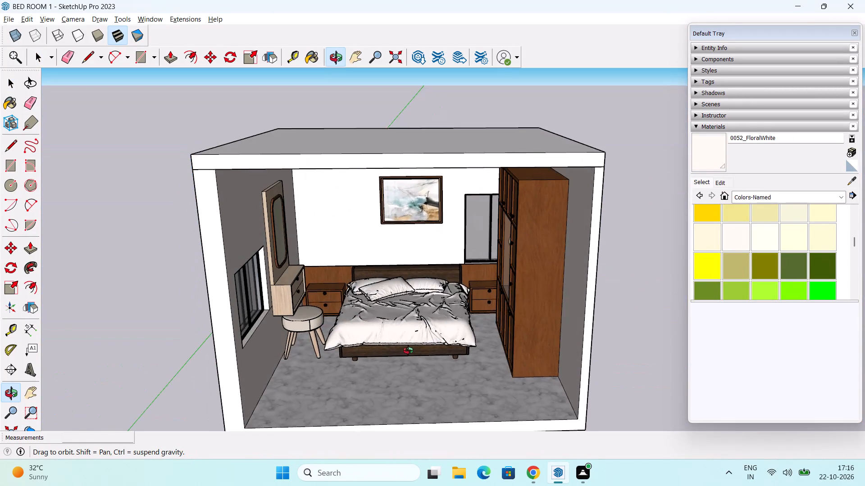
pyautogui.moveTo(408, 351); pyautogui.dragTo(421, 315, button='middle')
pyautogui.scroll(1, 425, 267)
pyautogui.moveTo(442, 278); pyautogui.dragTo(423, 248, button='middle')
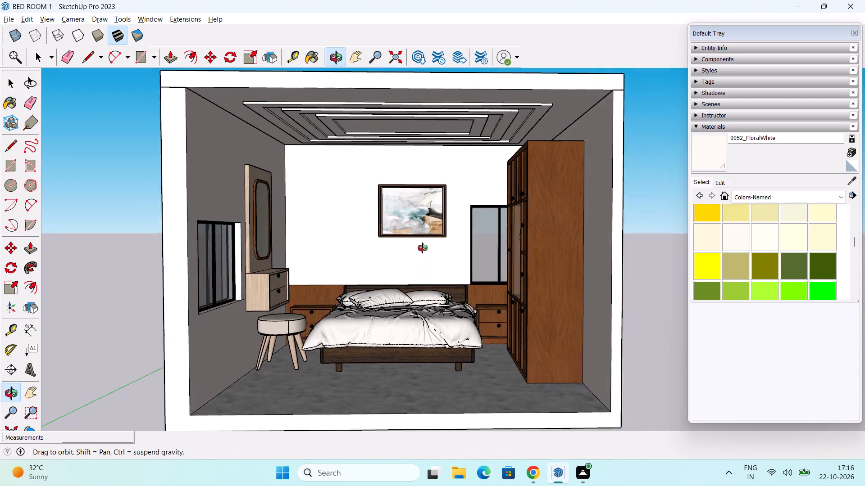
pyautogui.moveTo(423, 248); pyautogui.dragTo(423, 245, button='middle')
pyautogui.moveTo(423, 247); pyautogui.dragTo(422, 269, button='middle')
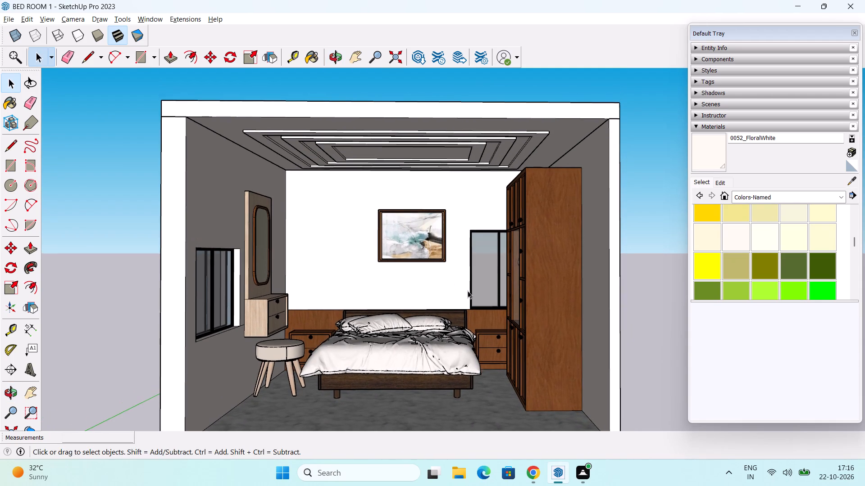
# Save the BED ROOM 1 model with the furnished room framed from its open side.
pyautogui.moveTo(487, 307); pyautogui.dragTo(505, 294, button='middle')
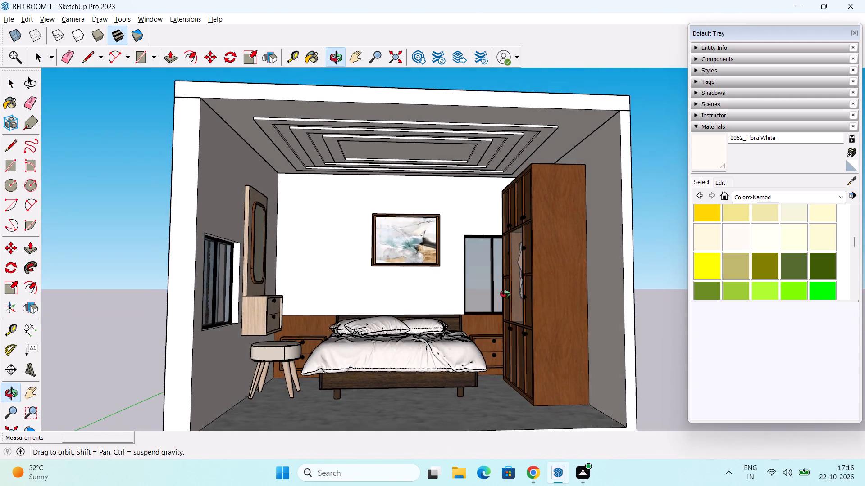
pyautogui.moveTo(505, 294); pyautogui.dragTo(505, 296, button='middle')
pyautogui.scroll(1, 504, 279)
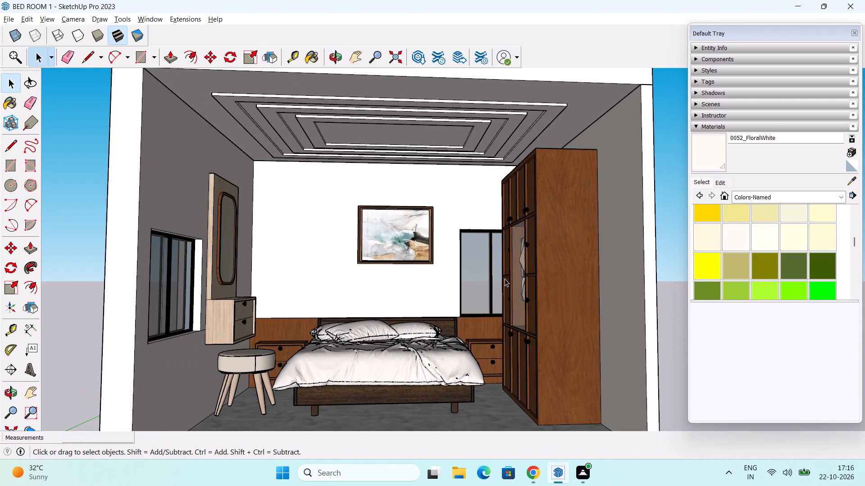
pyautogui.moveTo(505, 279); pyautogui.dragTo(483, 273, button='middle')
pyautogui.moveTo(463, 324); pyautogui.dragTo(474, 322, button='middle')
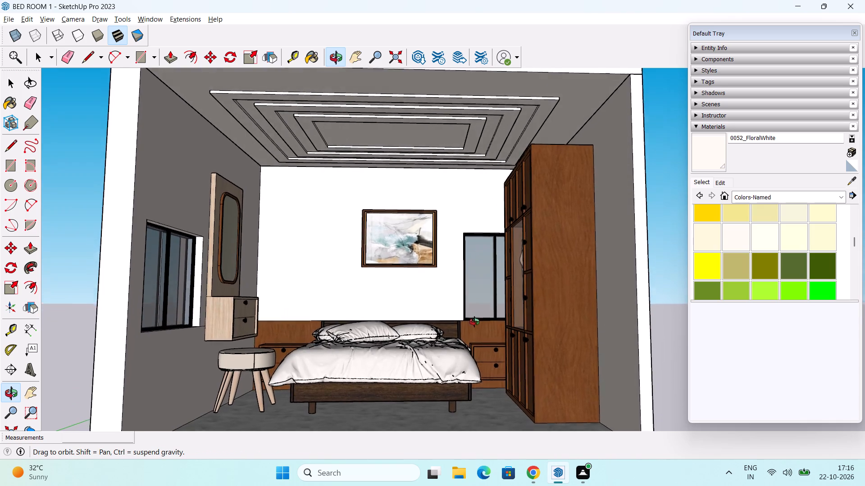
pyautogui.moveTo(474, 322); pyautogui.dragTo(474, 324, button='middle')
pyautogui.hotkey('ctrl', 's')
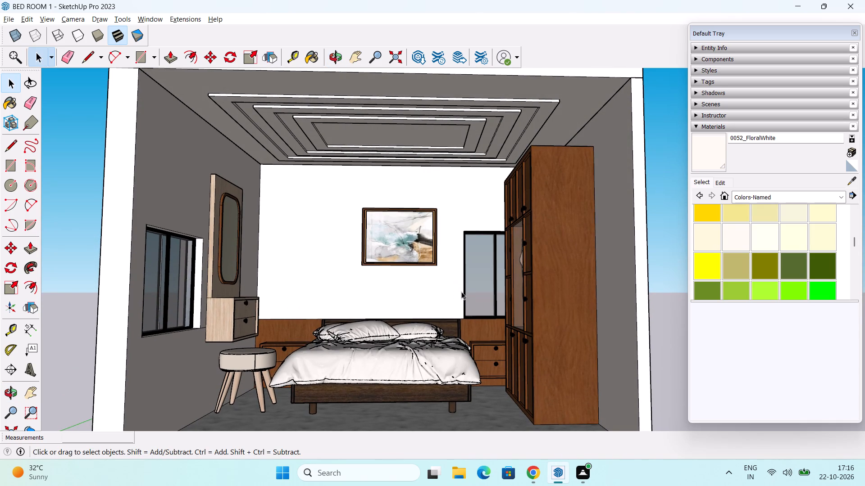
pyautogui.hotkey('ctrl', 's')
# Save BED ROOM 1 again with a closer view of the bed wall, dressing unit and wardrobe.
pyautogui.moveTo(435, 280); pyautogui.dragTo(379, 268, button='middle')
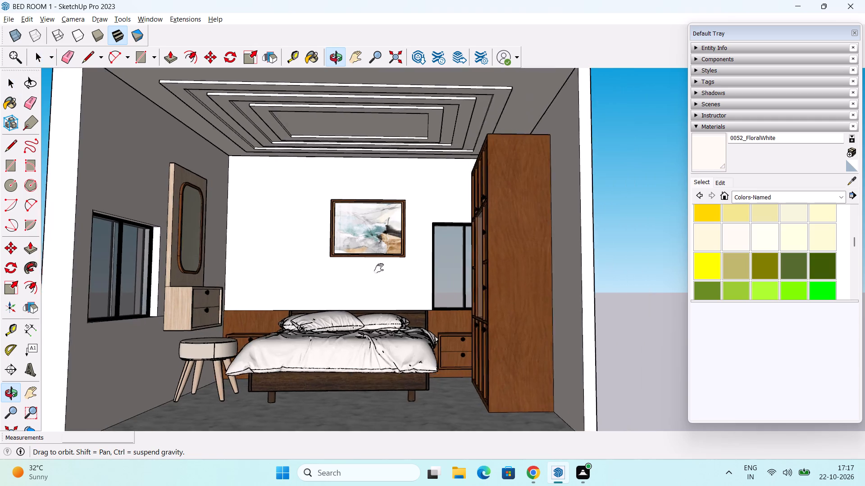
pyautogui.moveTo(379, 268); pyautogui.dragTo(373, 268, button='middle')
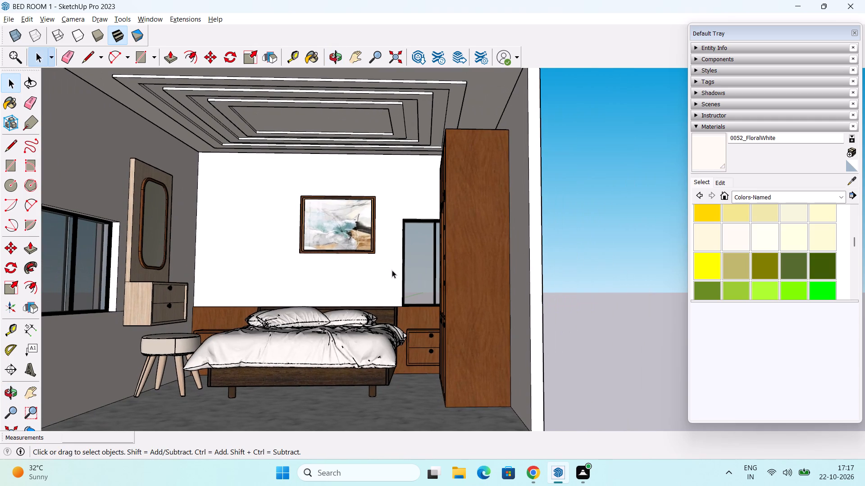
pyautogui.scroll(-1, 392, 270)
pyautogui.moveTo(393, 267); pyautogui.dragTo(408, 280, button='middle')
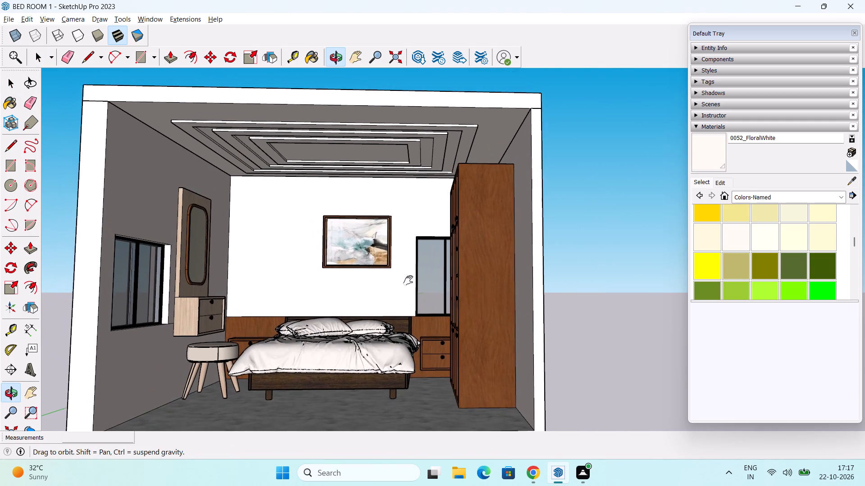
pyautogui.moveTo(408, 280); pyautogui.dragTo(410, 280, button='middle')
pyautogui.moveTo(434, 297); pyautogui.dragTo(448, 274, button='middle')
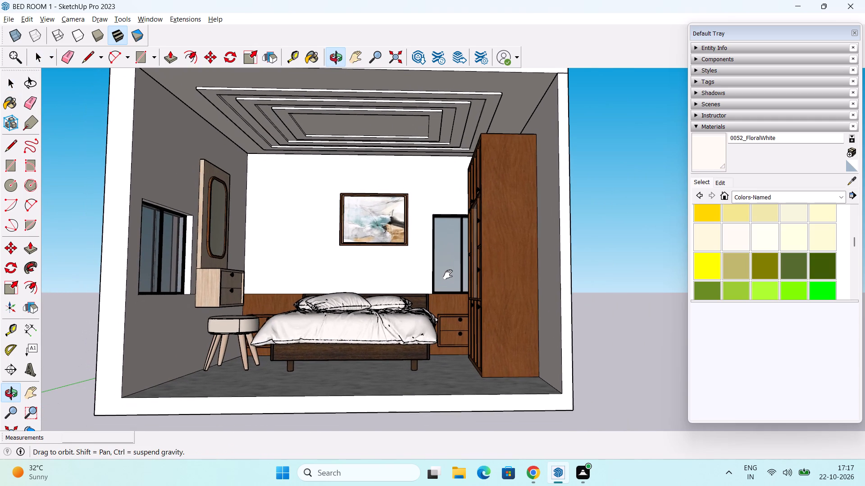
pyautogui.moveTo(448, 274); pyautogui.dragTo(446, 282, button='middle')
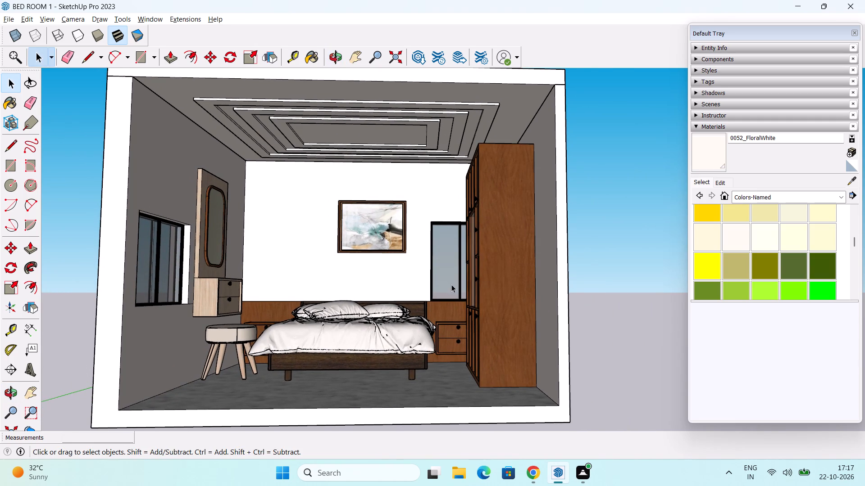
pyautogui.scroll(1, 425, 270)
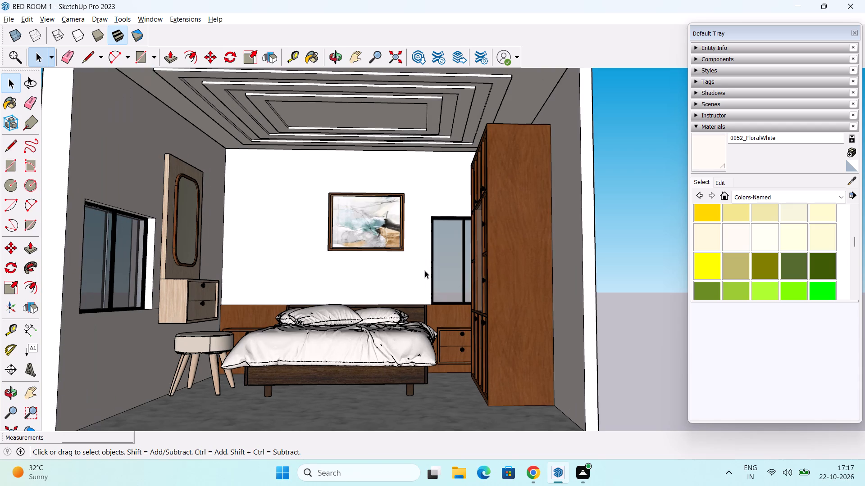
pyautogui.hotkey('ctrl', 's')
pyautogui.hotkey('ctrl', 's')
pyautogui.hotkey('ctrl', 's')
# Examine the framed artwork above the bed up close and the whole furnished room from the open side.
pyautogui.moveTo(387, 263); pyautogui.dragTo(341, 312, button='middle')
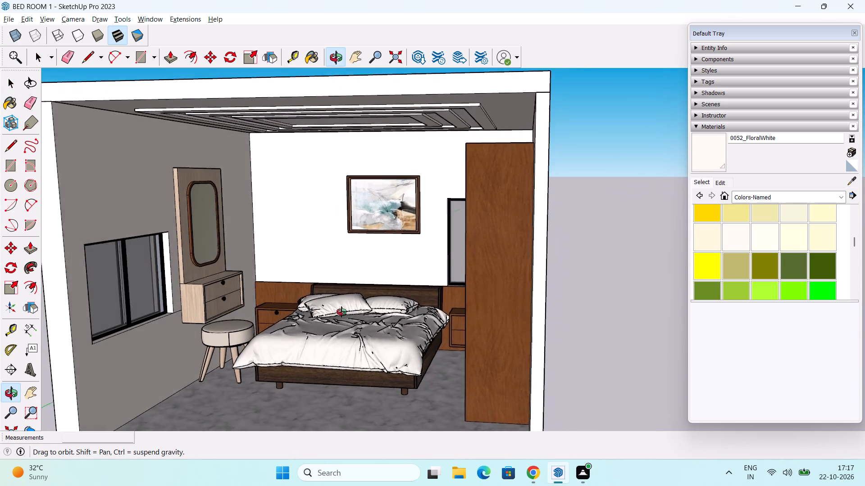
pyautogui.moveTo(341, 312); pyautogui.dragTo(337, 296, button='middle')
pyautogui.scroll(10, 377, 243)
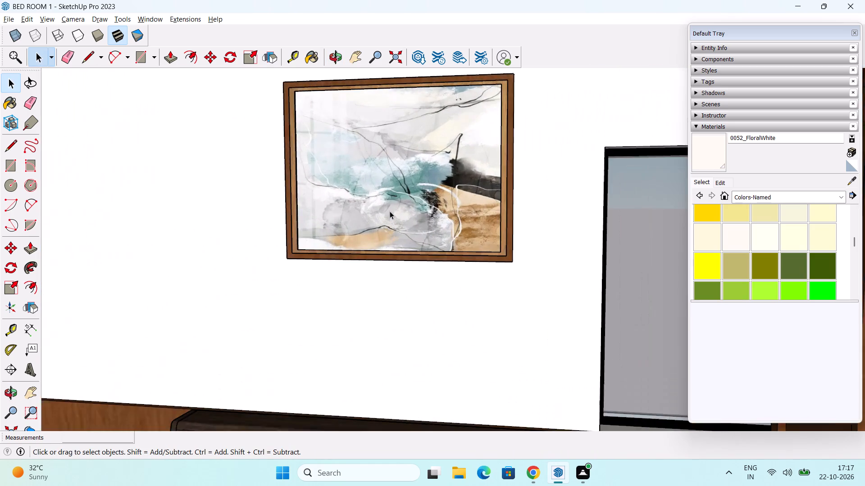
pyautogui.scroll(4, 390, 211)
pyautogui.scroll(-7, 390, 211)
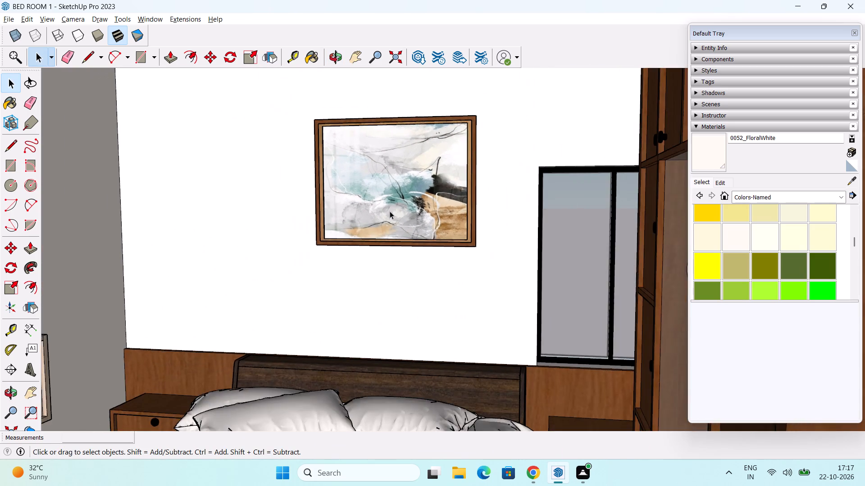
pyautogui.scroll(-4, 390, 211)
pyautogui.moveTo(387, 224); pyautogui.dragTo(422, 217, button='middle')
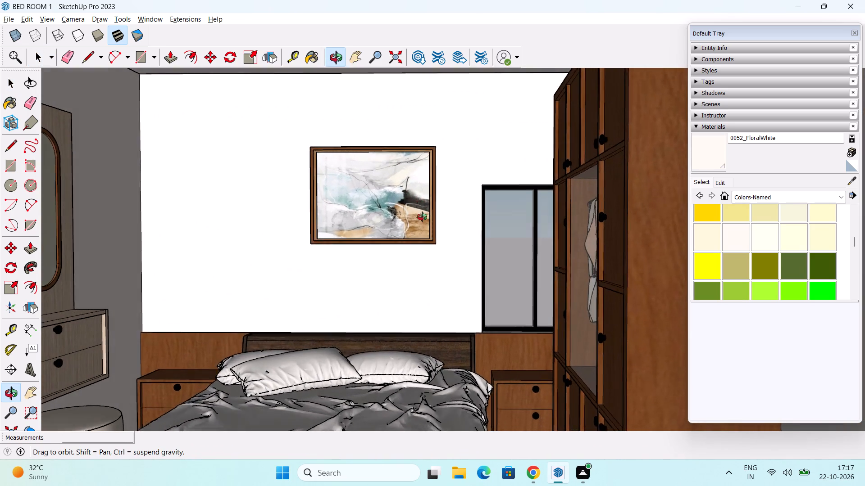
pyautogui.moveTo(422, 217); pyautogui.dragTo(430, 249, button='middle')
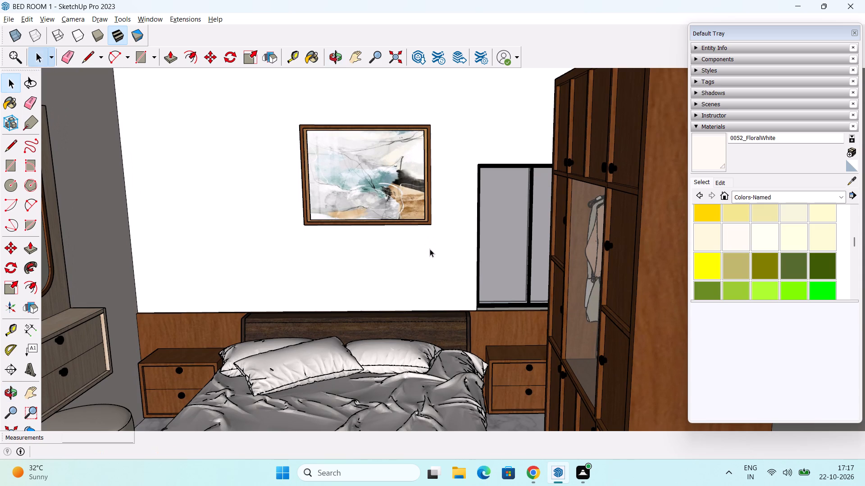
pyautogui.scroll(2, 409, 249)
pyautogui.scroll(-7, 409, 248)
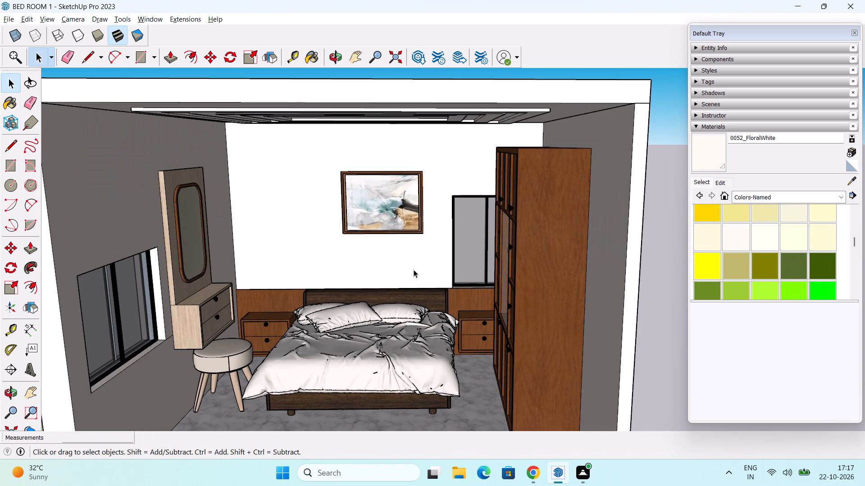
pyautogui.keyDown('shift'); pyautogui.moveTo(414, 270); pyautogui.dragTo(386, 269, button='middle'); pyautogui.keyUp('shift')
pyautogui.scroll(-2, 398, 266)
pyautogui.keyDown('shift'); pyautogui.moveTo(389, 274); pyautogui.dragTo(404, 258, button='middle'); pyautogui.keyUp('shift')
pyautogui.moveTo(399, 268); pyautogui.dragTo(403, 256, button='middle')
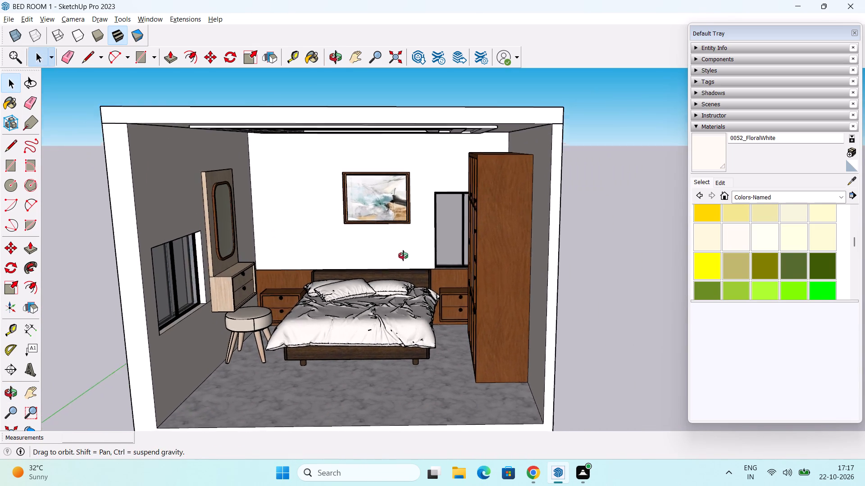
pyautogui.moveTo(403, 256); pyautogui.dragTo(414, 220, button='middle')
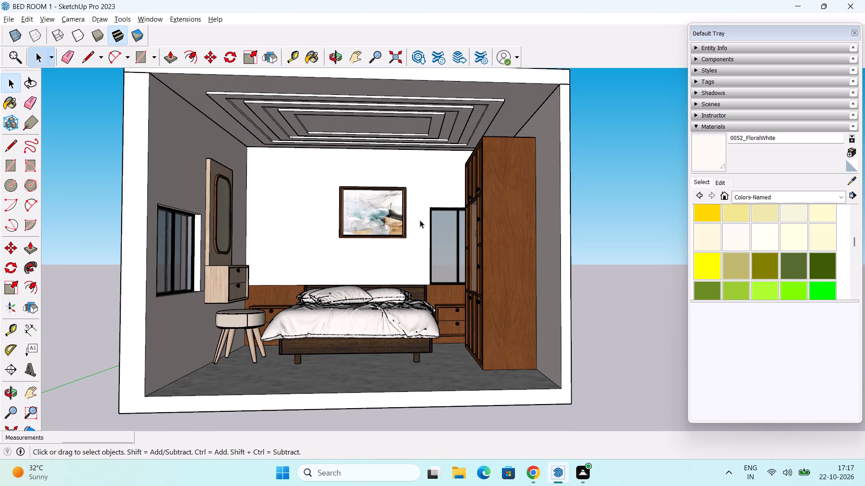
pyautogui.keyDown('shift'); pyautogui.moveTo(420, 220); pyautogui.dragTo(422, 231, button='middle'); pyautogui.keyUp('shift')
pyautogui.moveTo(429, 231); pyautogui.dragTo(406, 232, button='middle')
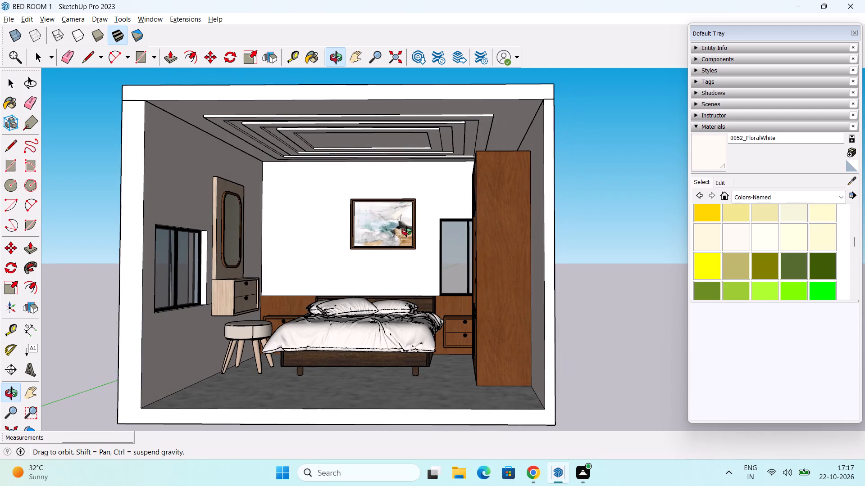
pyautogui.moveTo(406, 232); pyautogui.dragTo(414, 233, button='middle')
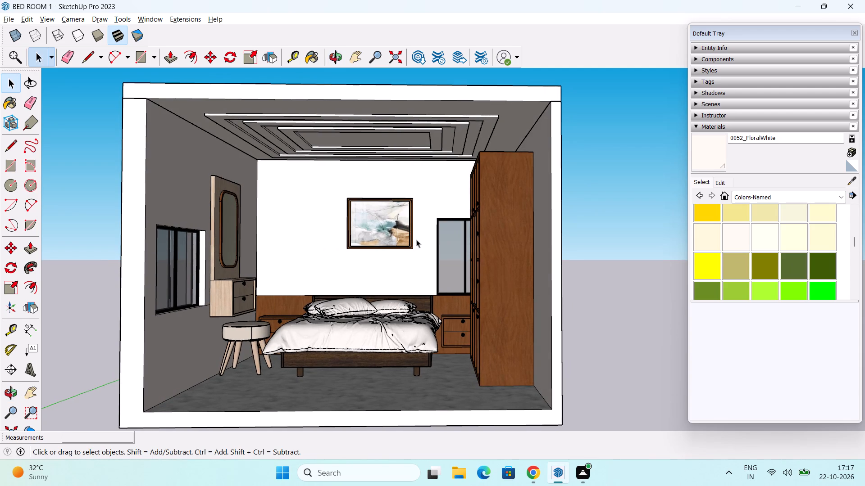
pyautogui.keyDown('shift'); pyautogui.moveTo(412, 240); pyautogui.dragTo(422, 242, button='middle'); pyautogui.keyUp('shift')
pyautogui.scroll(1, 422, 242)
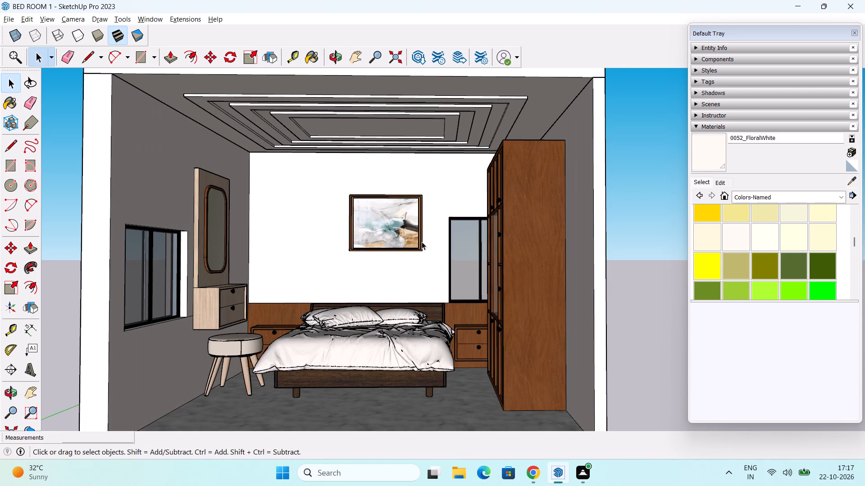
pyautogui.scroll(-1, 422, 242)
# Save the BED ROOM 1 model with the full room in view from the open side.
pyautogui.hotkey('ctrl', 's')
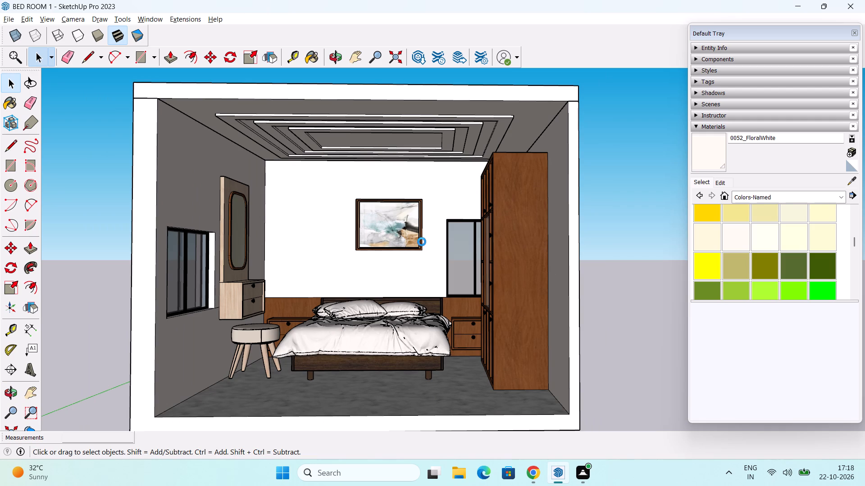
pyautogui.hotkey('ctrl', 's')
pyautogui.hotkey('ctrl', 's')
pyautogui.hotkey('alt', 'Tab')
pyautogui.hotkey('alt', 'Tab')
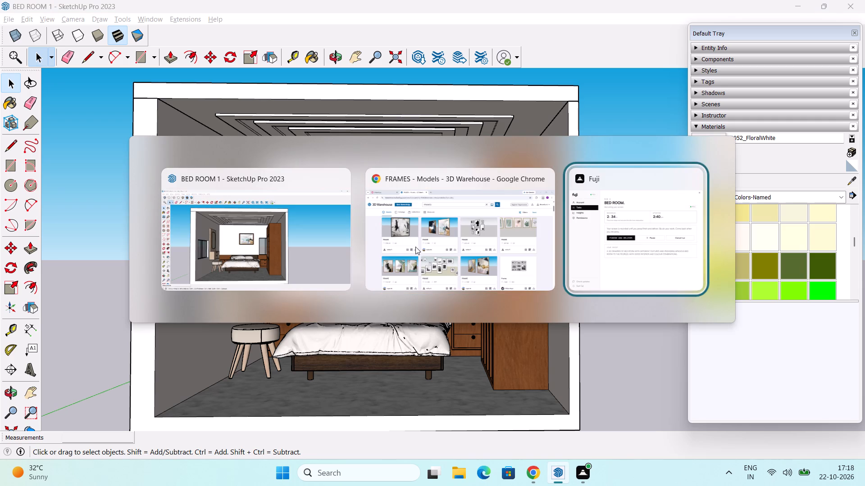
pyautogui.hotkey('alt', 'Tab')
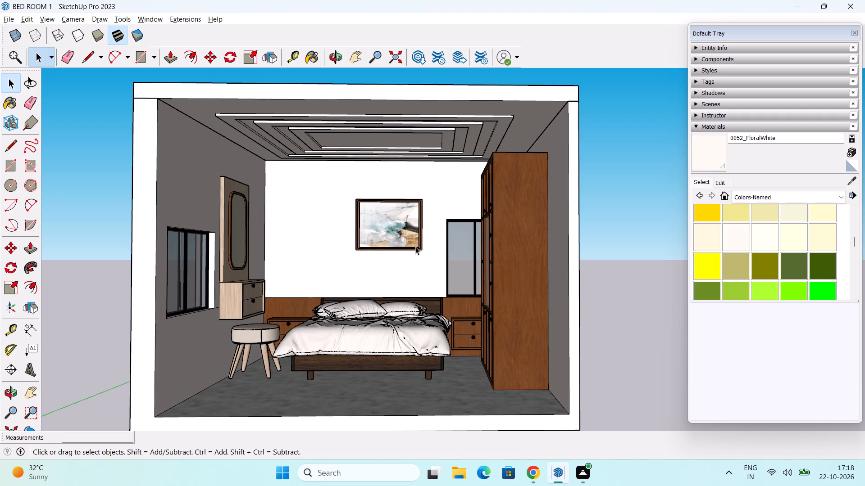
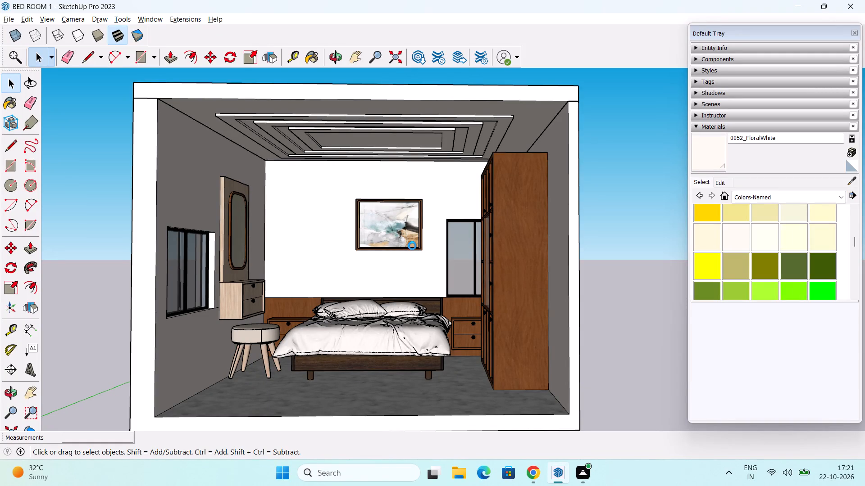
# Save the BED ROOM 1 model with the furnished room in view from the open side.
pyautogui.hotkey('ctrl', 's')
# Examine the bed wall, dressing unit and wardrobe from several angles through the room's open side.
pyautogui.scroll(2, 407, 295)
pyautogui.moveTo(406, 292); pyautogui.dragTo(336, 239, button='middle')
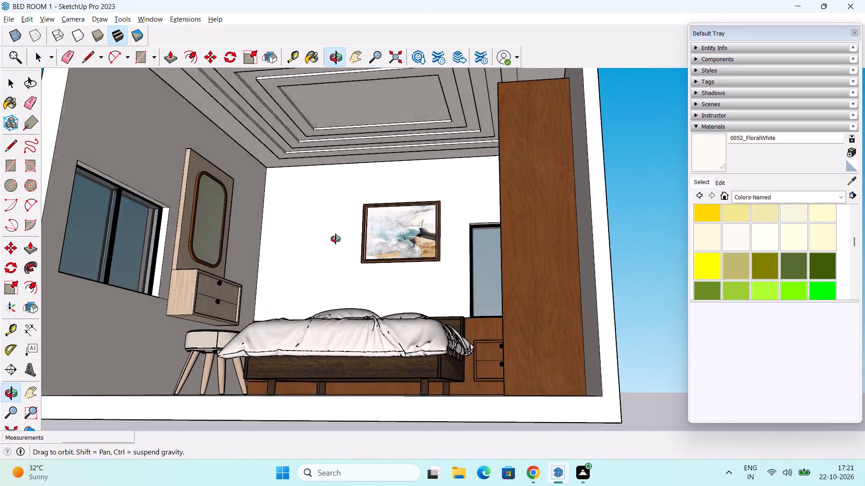
pyautogui.moveTo(336, 239); pyautogui.dragTo(323, 320, button='middle')
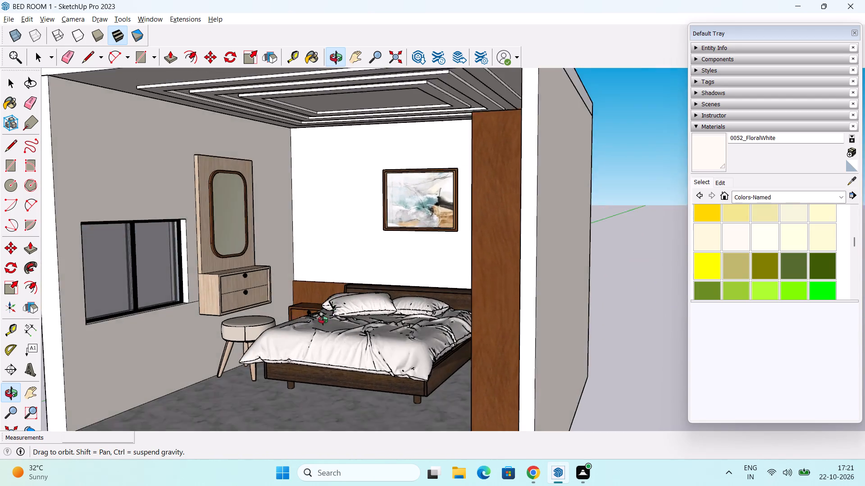
pyautogui.moveTo(323, 320); pyautogui.dragTo(550, 325, button='middle')
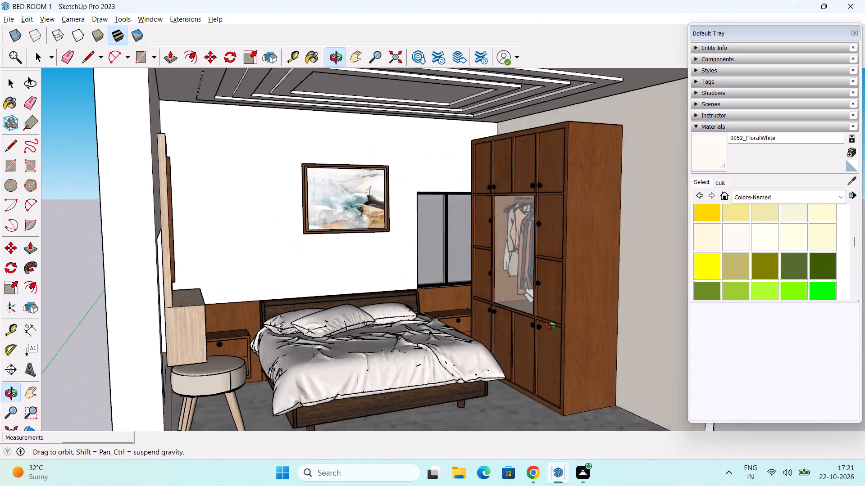
pyautogui.moveTo(550, 325); pyautogui.dragTo(502, 345, button='middle')
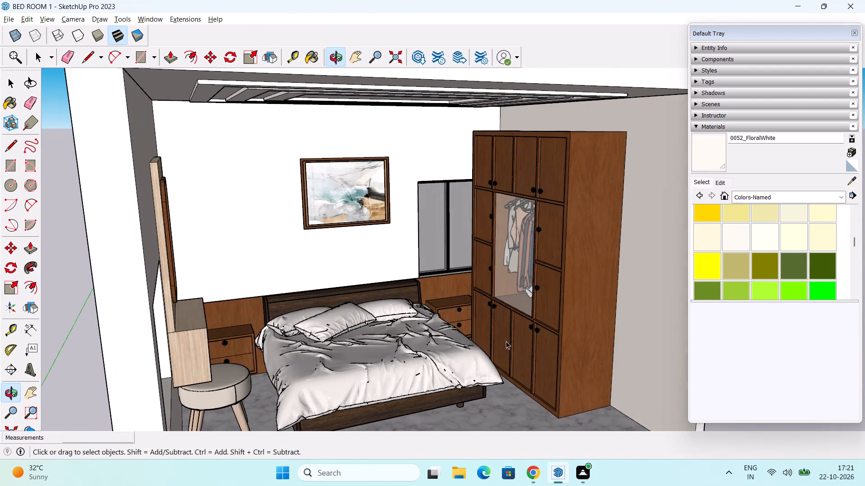
pyautogui.scroll(-1, 520, 324)
pyautogui.moveTo(521, 319); pyautogui.dragTo(407, 299, button='middle')
pyautogui.scroll(-1, 399, 287)
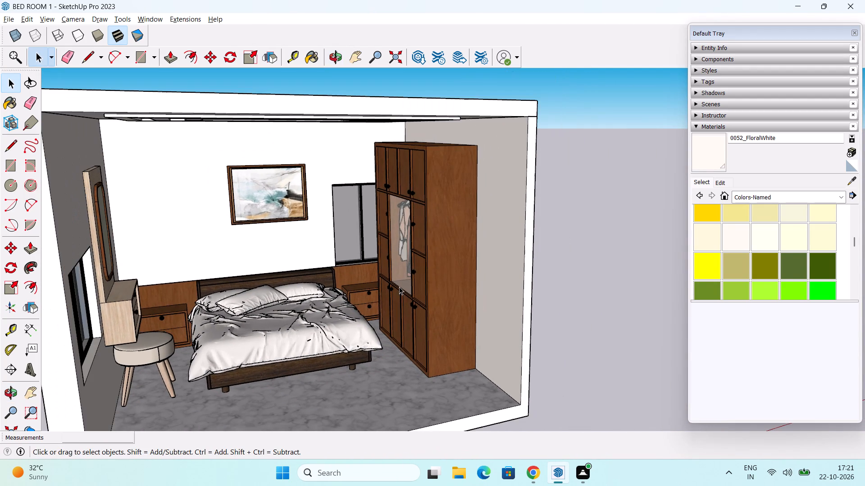
pyautogui.keyDown('shift'); pyautogui.moveTo(401, 285); pyautogui.dragTo(433, 313, button='middle'); pyautogui.keyUp('shift')
pyautogui.moveTo(437, 292); pyautogui.dragTo(310, 308, button='middle')
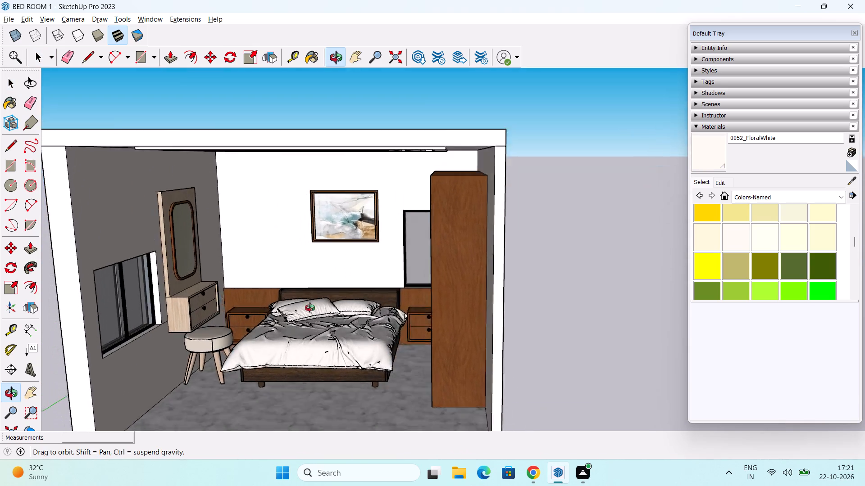
pyautogui.moveTo(310, 308); pyautogui.dragTo(300, 314, button='middle')
# Paint the top of the roof slab with the 0052_FloralWhite material.
pyautogui.moveTo(329, 278); pyautogui.dragTo(226, 310, button='middle')
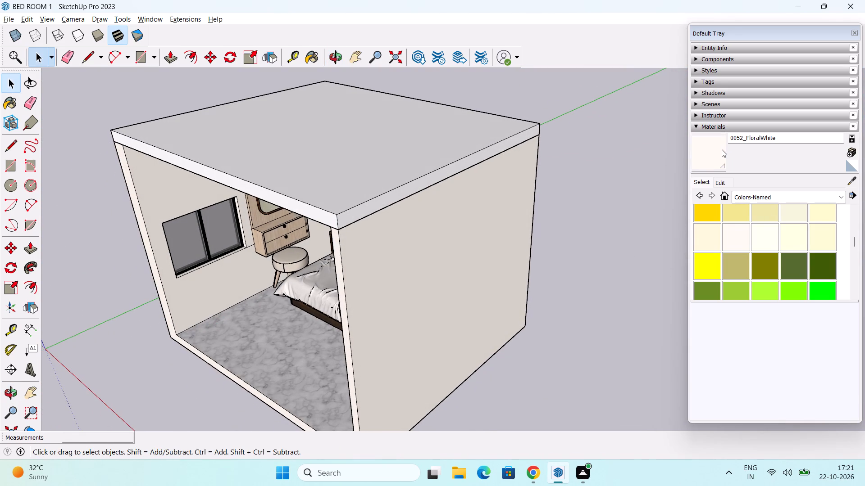
pyautogui.click(722, 150)
pyautogui.scroll(3, 644, 169)
pyautogui.click(373, 137)
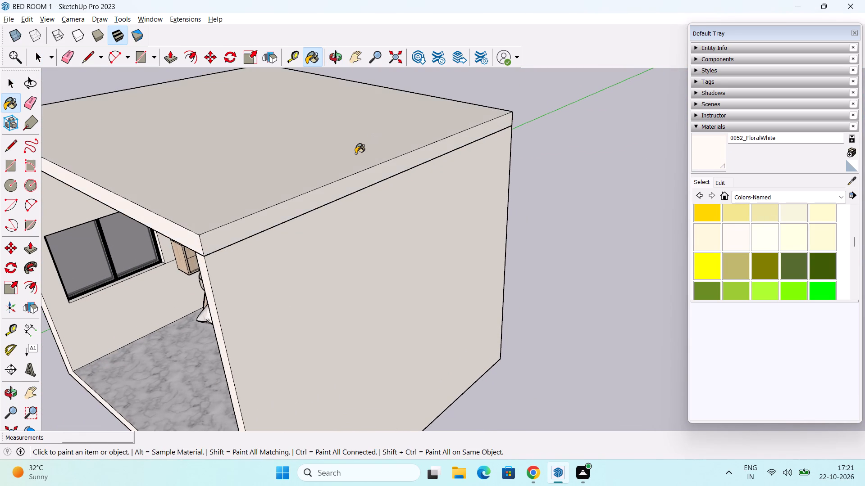
# Paint the front edge of the window-side wall at the room's open side with 0052_FloralWhite.
pyautogui.scroll(2, 351, 157)
pyautogui.moveTo(321, 180); pyautogui.dragTo(444, 108, button='middle')
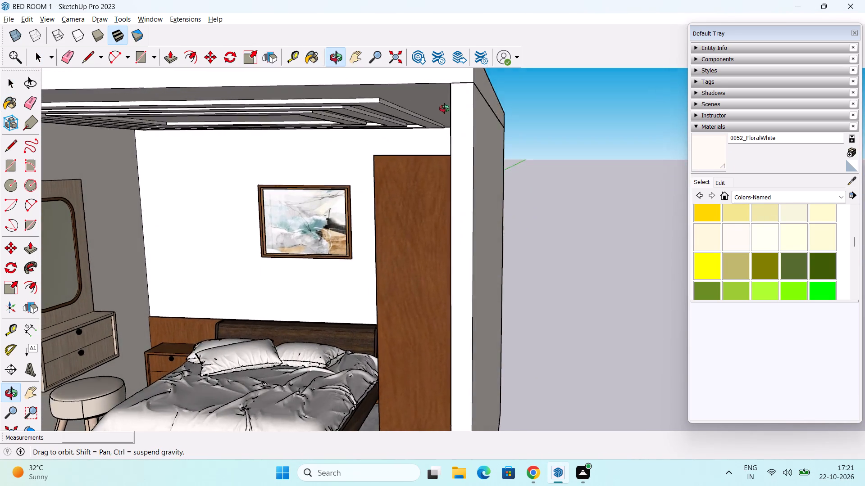
pyautogui.moveTo(444, 108); pyautogui.dragTo(438, 123, button='middle')
pyautogui.scroll(-7, 434, 133)
pyautogui.moveTo(376, 180); pyautogui.dragTo(408, 165, button='middle')
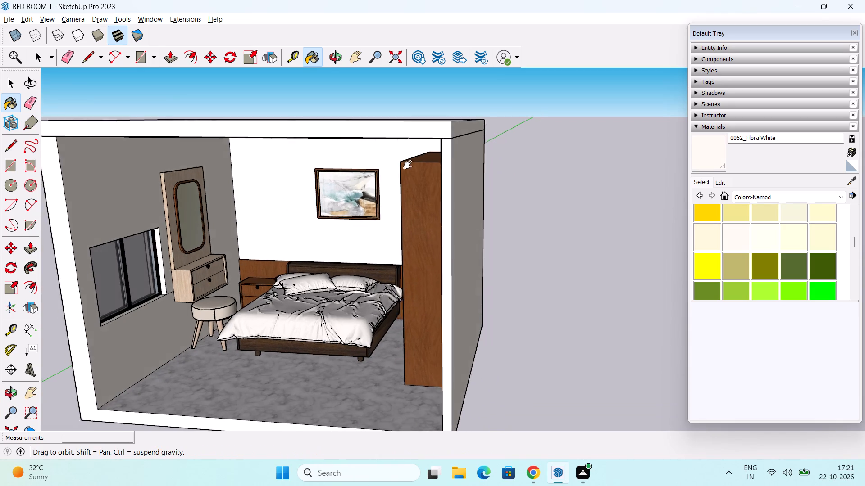
pyautogui.moveTo(408, 165); pyautogui.dragTo(423, 171, button='middle')
pyautogui.click(106, 174)
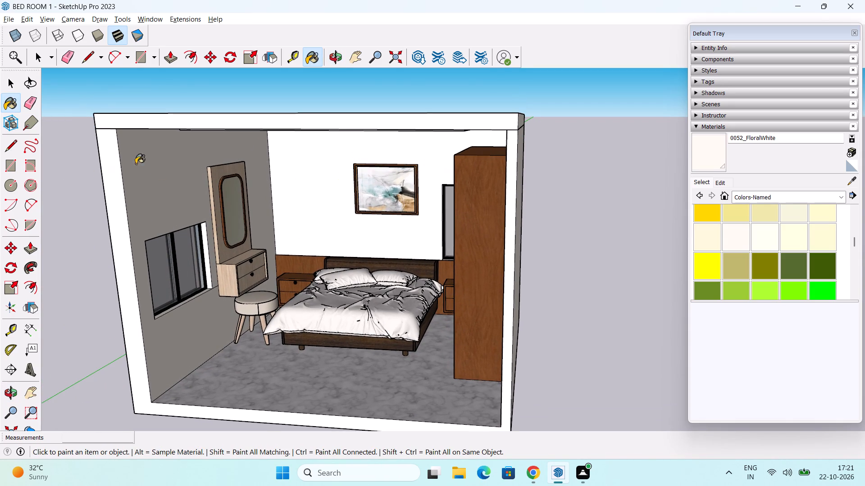
pyautogui.scroll(-2, 151, 163)
pyautogui.moveTo(476, 194); pyautogui.dragTo(468, 206, button='middle')
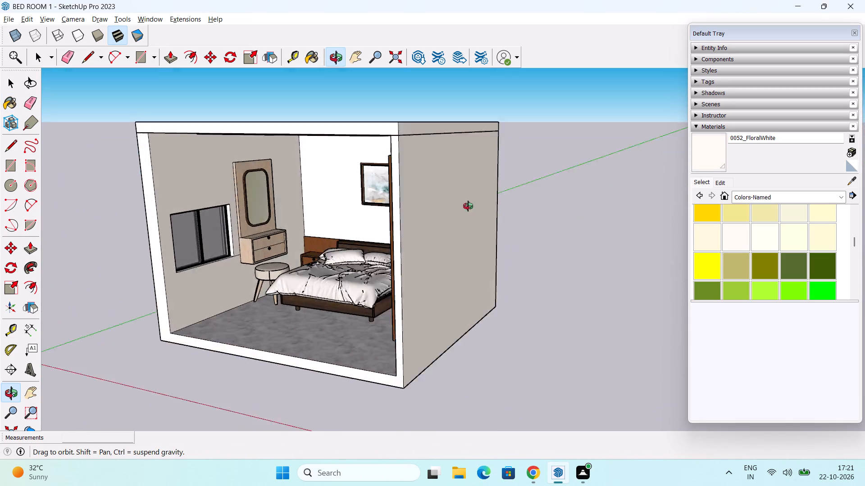
pyautogui.moveTo(468, 206); pyautogui.dragTo(487, 207, button='middle')
pyautogui.press('space')
# Examine the whole furnished room, its ceiling and its roof from the open side at different heights and angles.
pyautogui.keyDown('shift'); pyautogui.moveTo(419, 249); pyautogui.dragTo(416, 275, button='middle'); pyautogui.keyUp('shift')
pyautogui.moveTo(429, 268); pyautogui.dragTo(476, 211, button='middle')
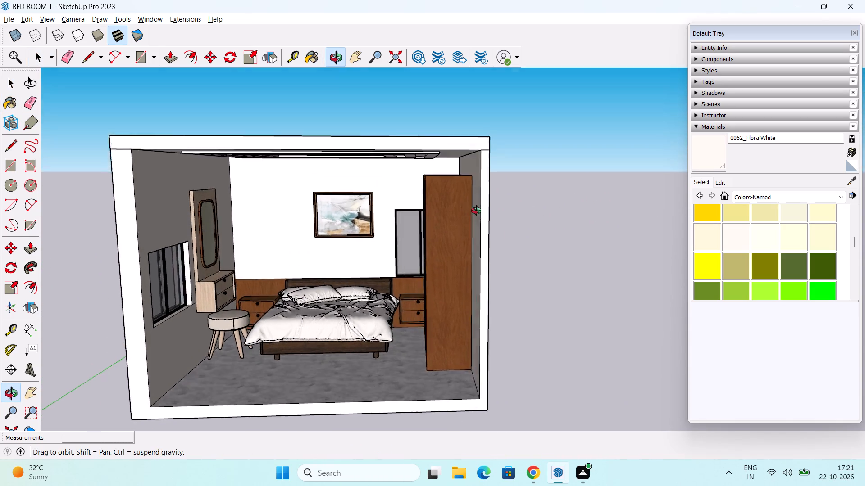
pyautogui.moveTo(476, 211); pyautogui.dragTo(472, 198, button='middle')
pyautogui.scroll(1, 454, 200)
pyautogui.moveTo(454, 200); pyautogui.dragTo(486, 198, button='middle')
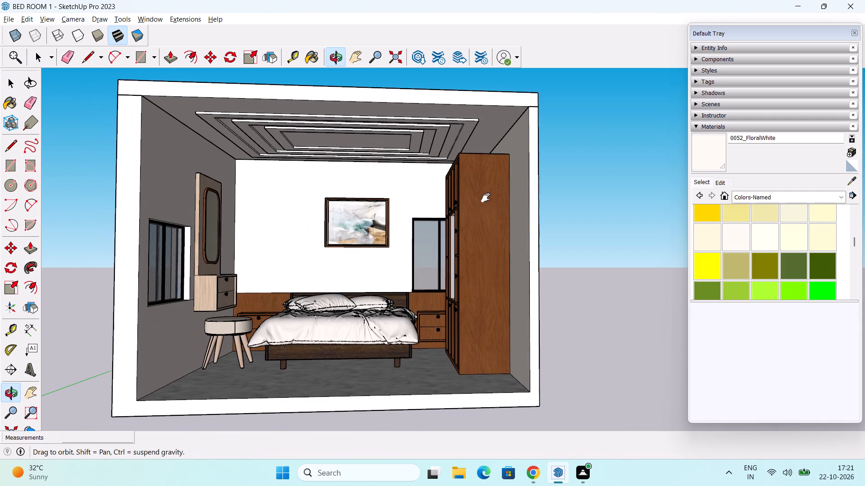
pyautogui.moveTo(486, 198); pyautogui.dragTo(487, 203, button='middle')
pyautogui.moveTo(498, 213); pyautogui.dragTo(478, 234, button='middle')
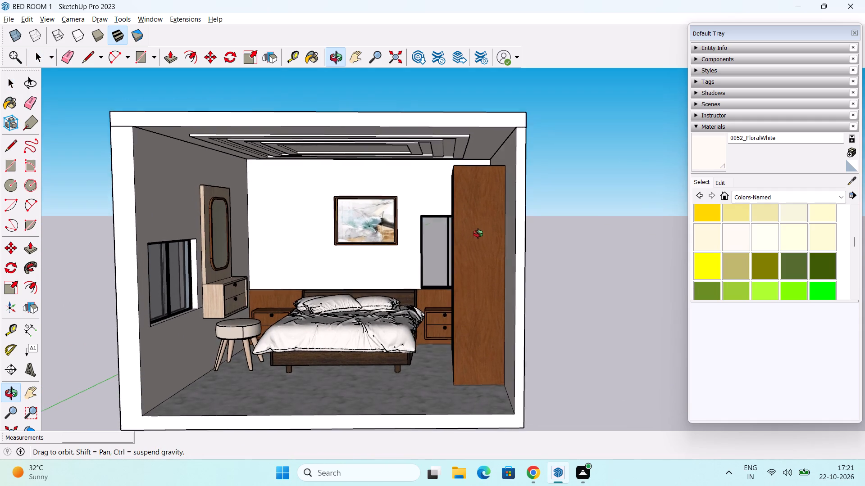
pyautogui.moveTo(478, 234); pyautogui.dragTo(473, 303, button='middle')
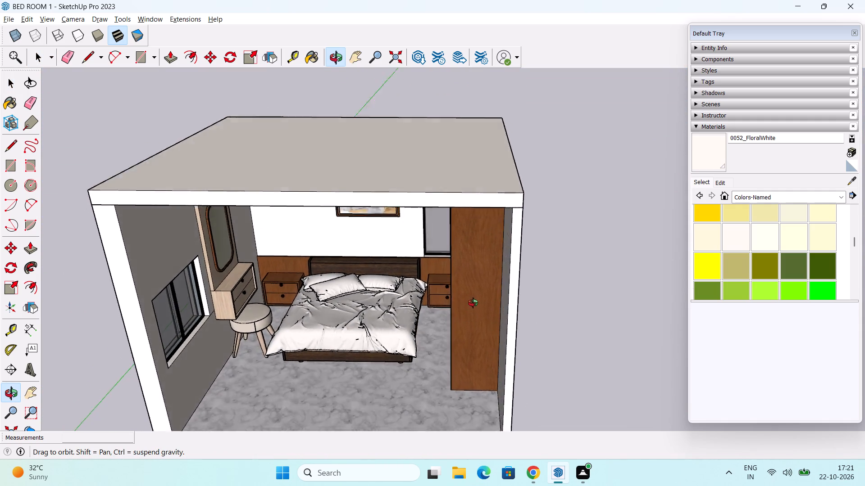
pyautogui.moveTo(473, 303); pyautogui.dragTo(493, 215, button='middle')
pyautogui.scroll(1, 523, 213)
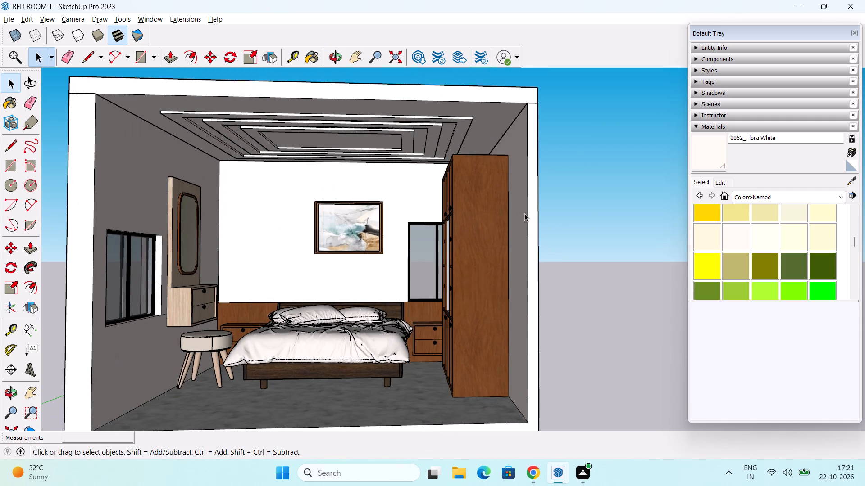
pyautogui.moveTo(522, 215); pyautogui.dragTo(594, 208, button='middle')
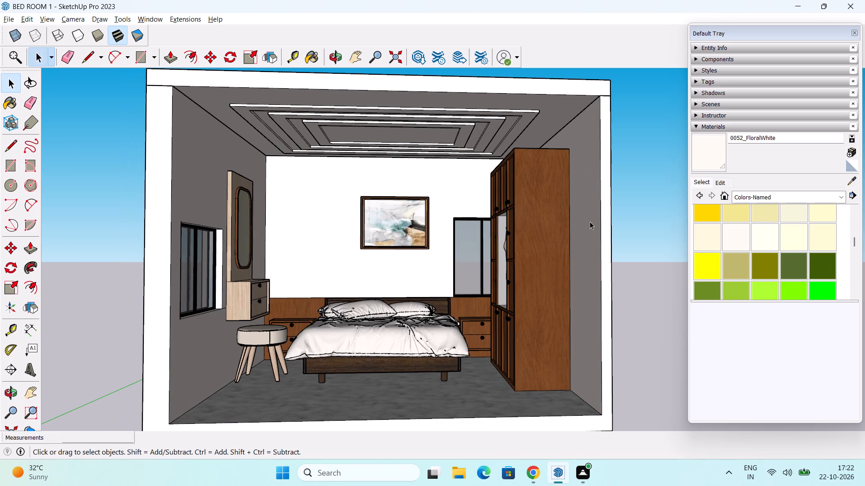
pyautogui.moveTo(590, 221); pyautogui.dragTo(570, 212, button='middle')
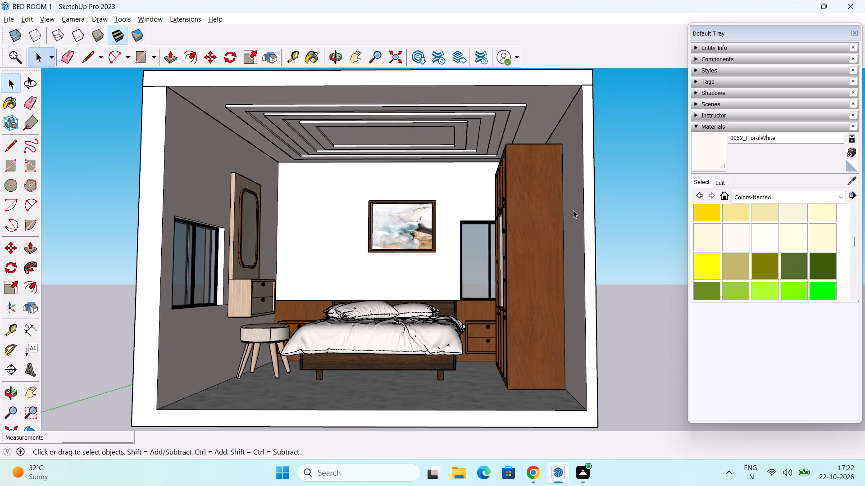
pyautogui.middleClick(551, 212)
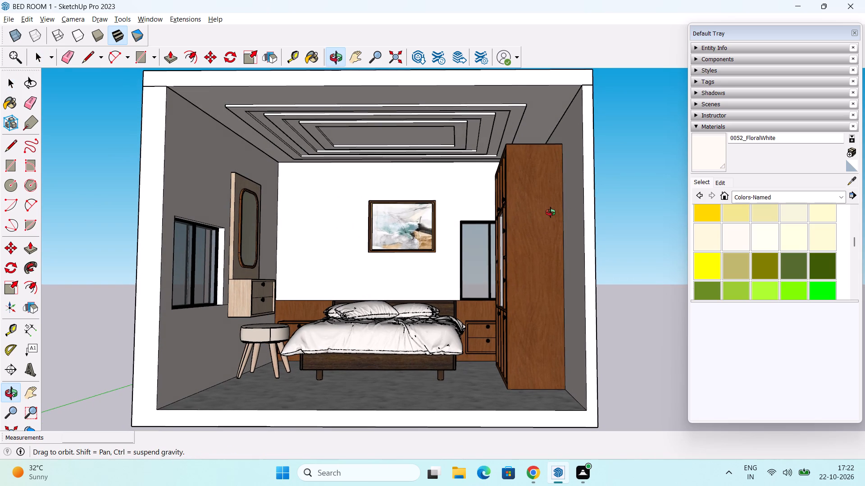
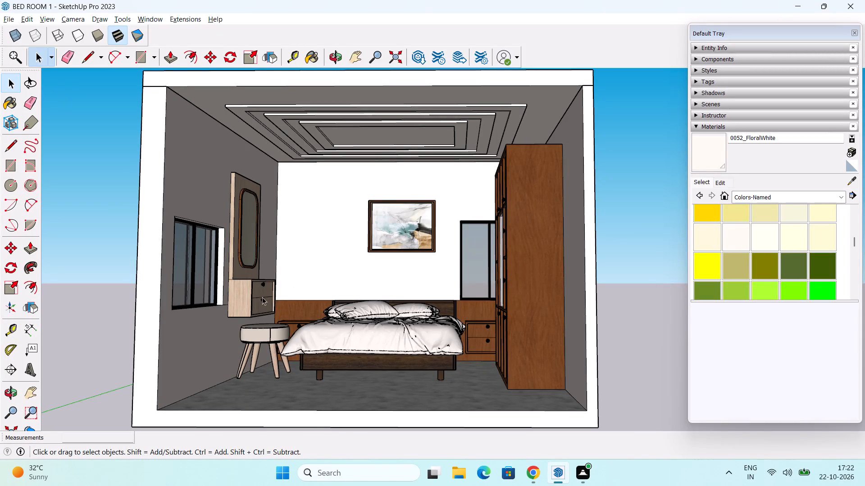
# Save the BED ROOM 1 model with the view facing the bed wall through the room's open side.
pyautogui.moveTo(258, 297); pyautogui.dragTo(256, 309, button='middle')
pyautogui.scroll(1, 272, 282)
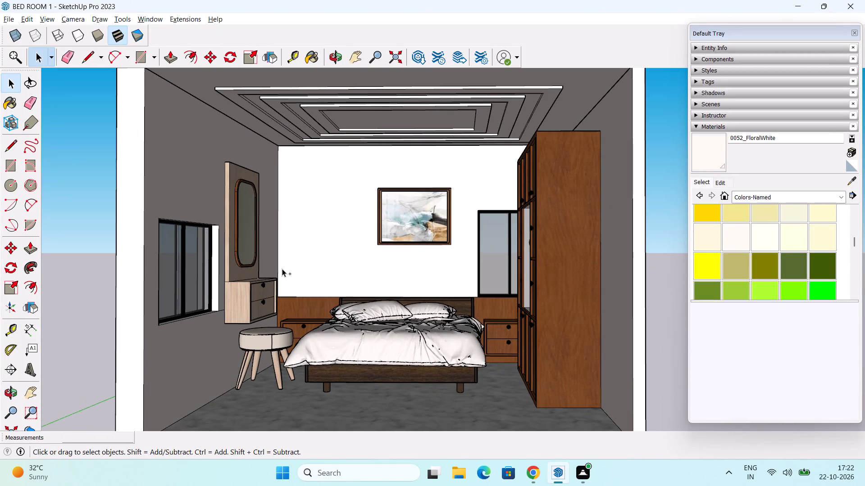
pyautogui.hotkey('ctrl', 's')
pyautogui.hotkey('ctrl', 's')
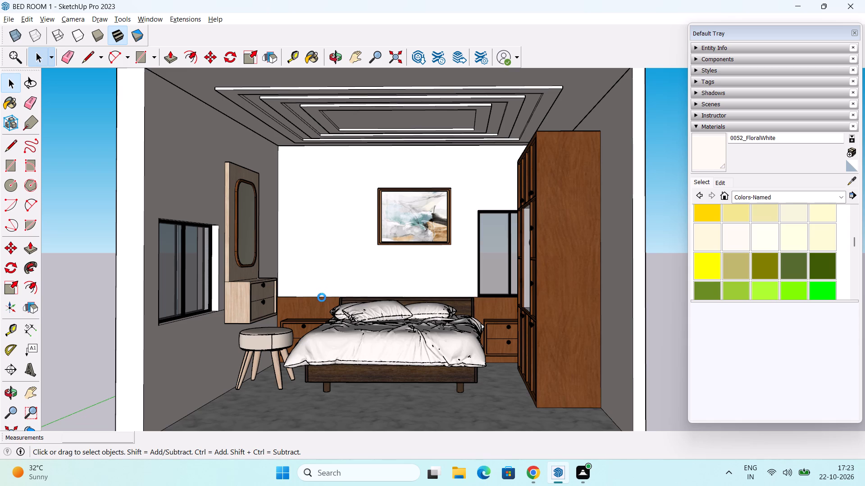
# Examine the painted room shell from below and around its outer walls, including the window side.
pyautogui.moveTo(329, 313); pyautogui.dragTo(297, 147, button='middle')
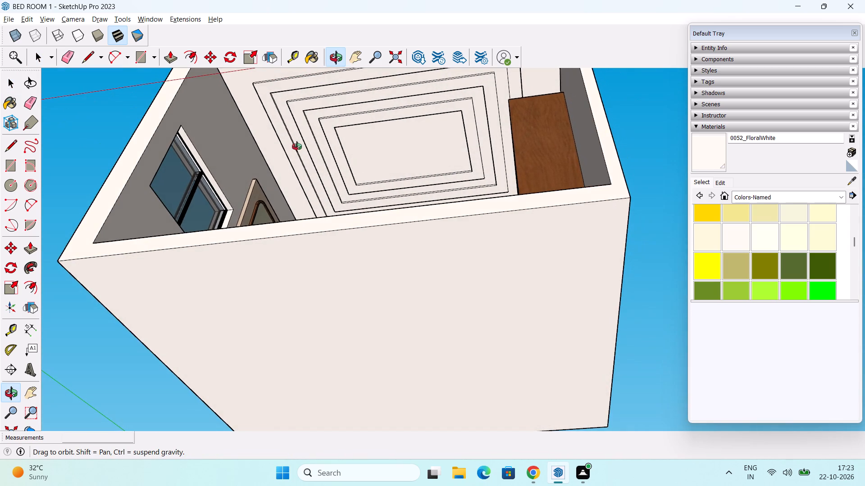
pyautogui.moveTo(297, 147); pyautogui.dragTo(304, 306, button='middle')
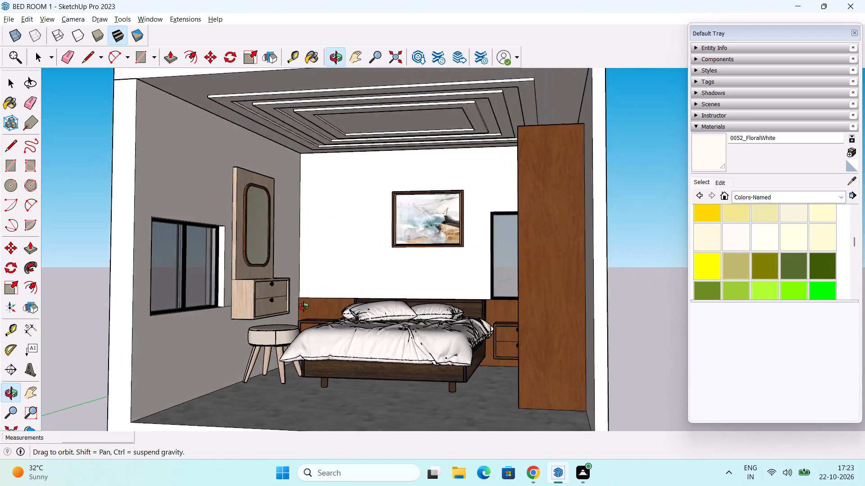
pyautogui.moveTo(304, 306); pyautogui.dragTo(161, 355, button='middle')
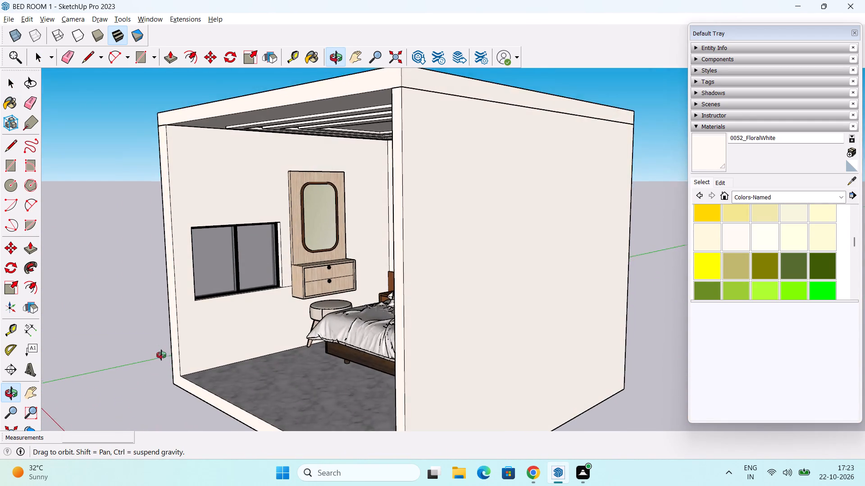
pyautogui.moveTo(161, 355); pyautogui.dragTo(170, 355, button='middle')
pyautogui.scroll(-3, 325, 250)
pyautogui.moveTo(342, 243); pyautogui.dragTo(164, 247, button='middle')
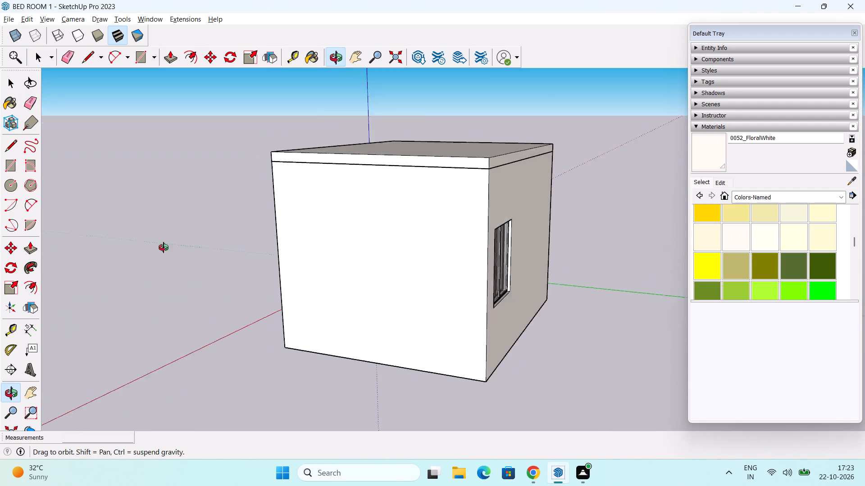
pyautogui.moveTo(164, 247); pyautogui.dragTo(542, 235, button='middle')
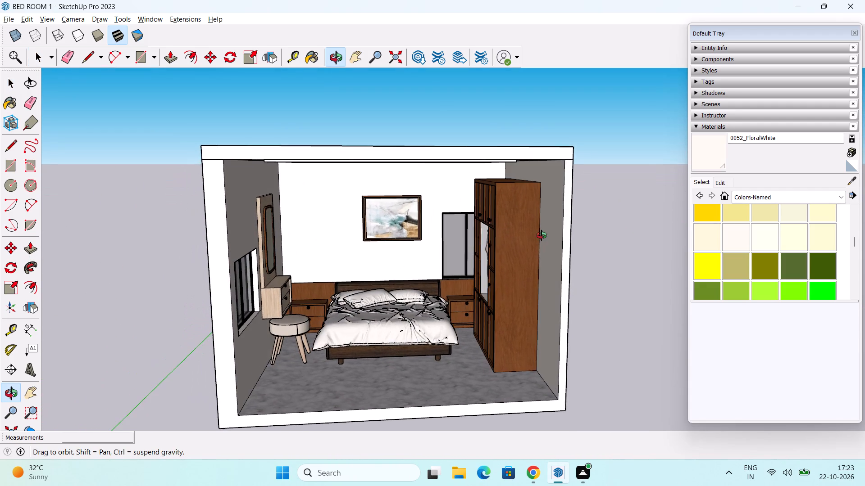
# Examine the furnished interior, including the wardrobe, bed, dressing unit and stepped ceiling, from slightly different angles through the open side.
pyautogui.moveTo(542, 235); pyautogui.dragTo(537, 235, button='middle')
pyautogui.scroll(2, 511, 261)
pyautogui.moveTo(493, 285); pyautogui.dragTo(528, 249, button='middle')
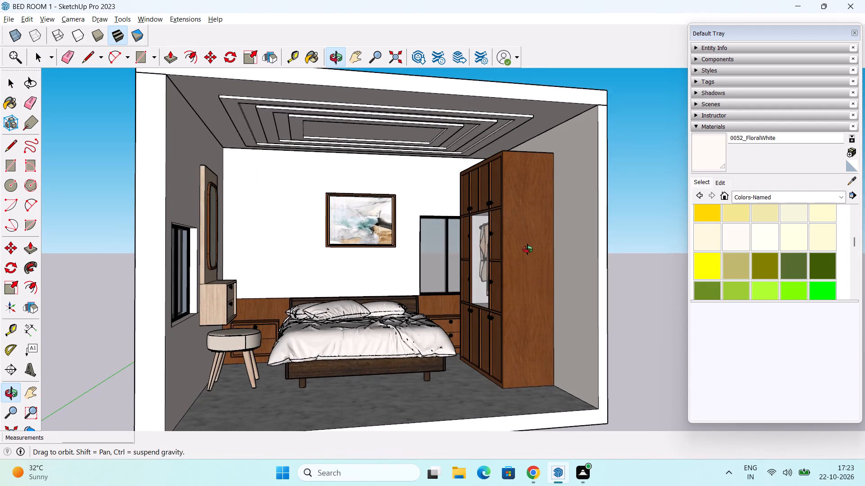
pyautogui.moveTo(528, 249); pyautogui.dragTo(531, 244, button='middle')
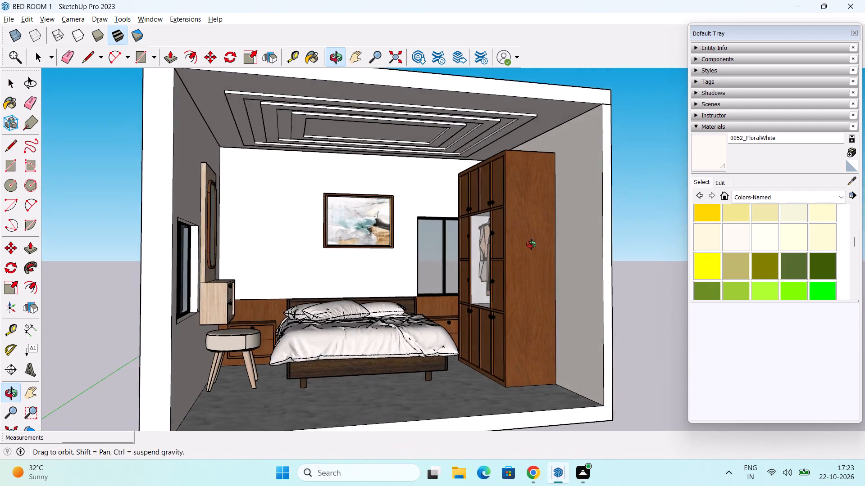
pyautogui.moveTo(531, 244); pyautogui.dragTo(490, 245, button='middle')
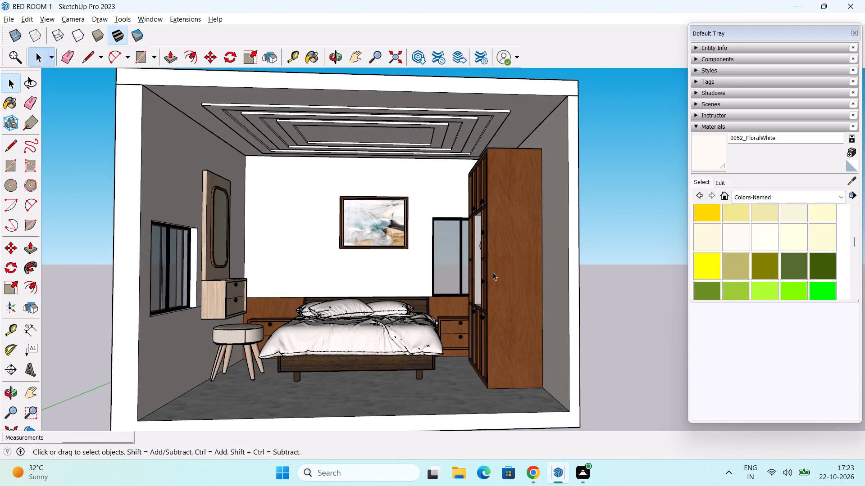
pyautogui.moveTo(488, 278); pyautogui.dragTo(500, 255, button='middle')
pyautogui.moveTo(499, 260); pyautogui.dragTo(470, 275, button='middle')
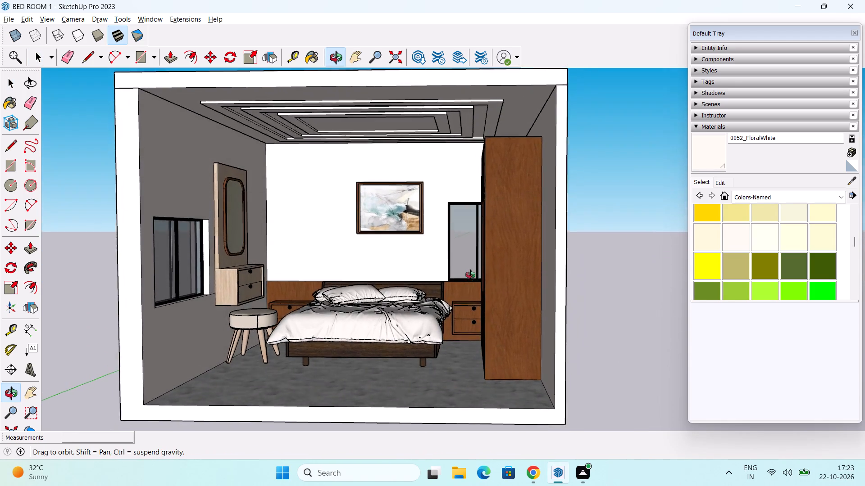
pyautogui.moveTo(470, 275); pyautogui.dragTo(471, 280, button='middle')
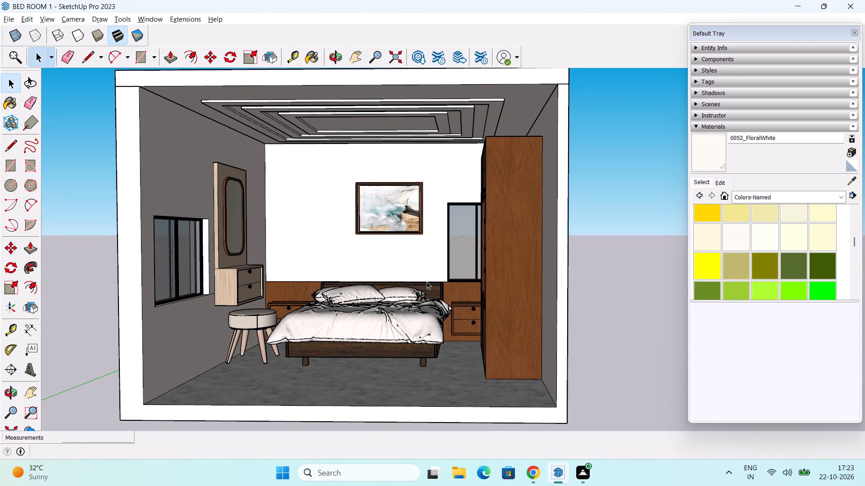
pyautogui.moveTo(435, 236); pyautogui.dragTo(437, 237, button='middle')
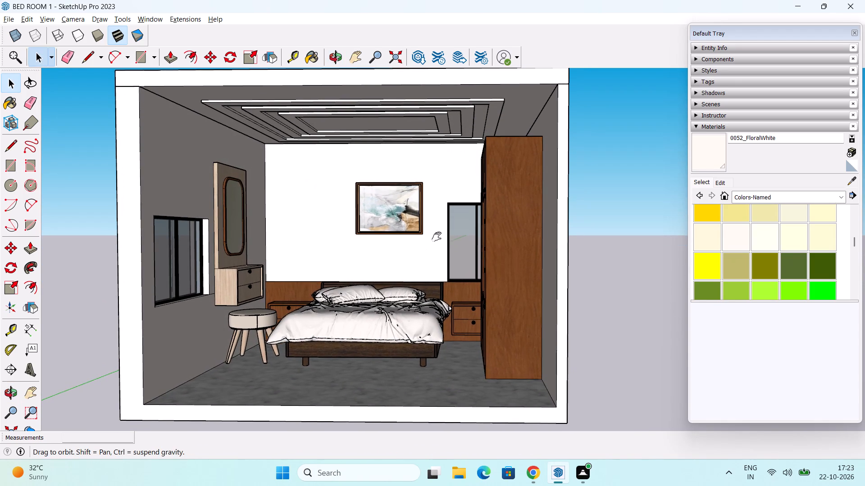
pyautogui.moveTo(437, 237); pyautogui.dragTo(444, 239, button='middle')
pyautogui.scroll(1, 441, 238)
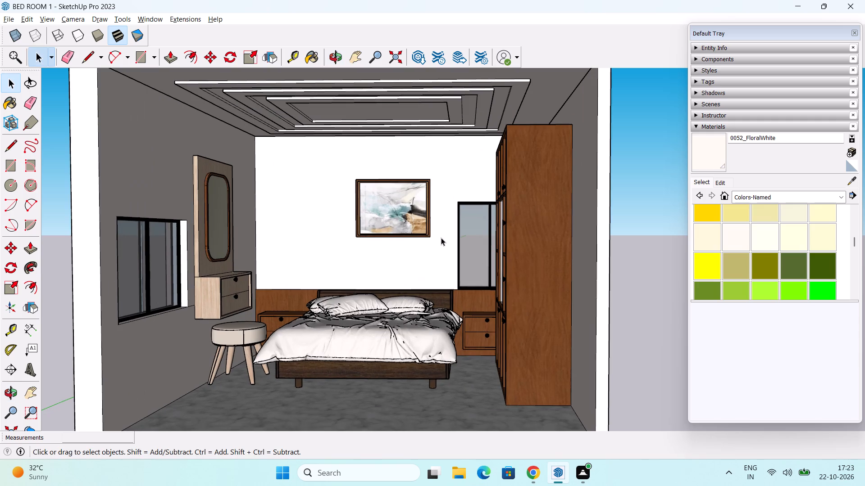
# Save the BED ROOM 1 model again with the closer frontal view of the furnished interior.
pyautogui.hotkey('ctrl', 's')
pyautogui.hotkey('ctrl', 's')
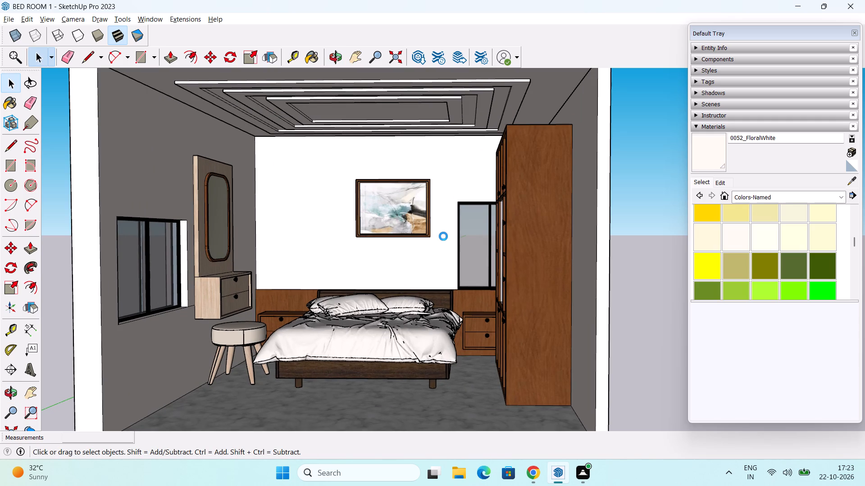
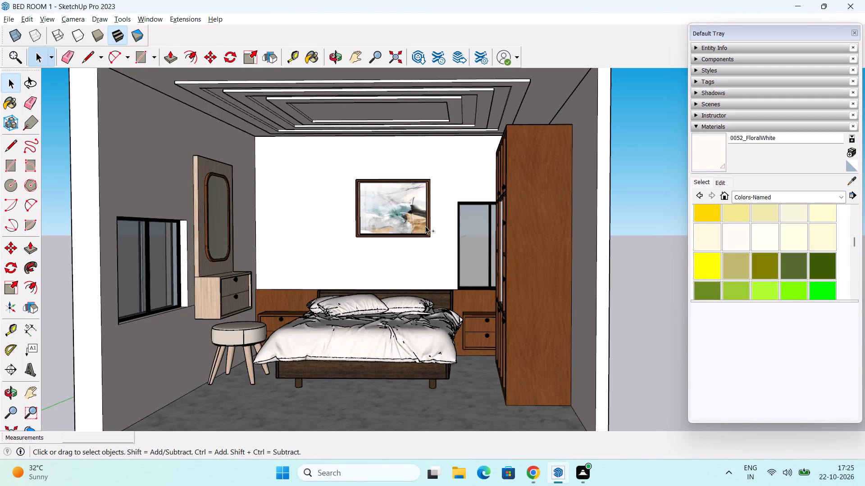
# Save the BED ROOM 1 model with the close frontal view of the furnished interior.
pyautogui.hotkey('ctrl', 's')
# Examine the furnished room from below, from above the roof and straight through the open side, checking the ceiling, bed and wardrobe.
pyautogui.moveTo(425, 248); pyautogui.dragTo(456, 156, button='middle')
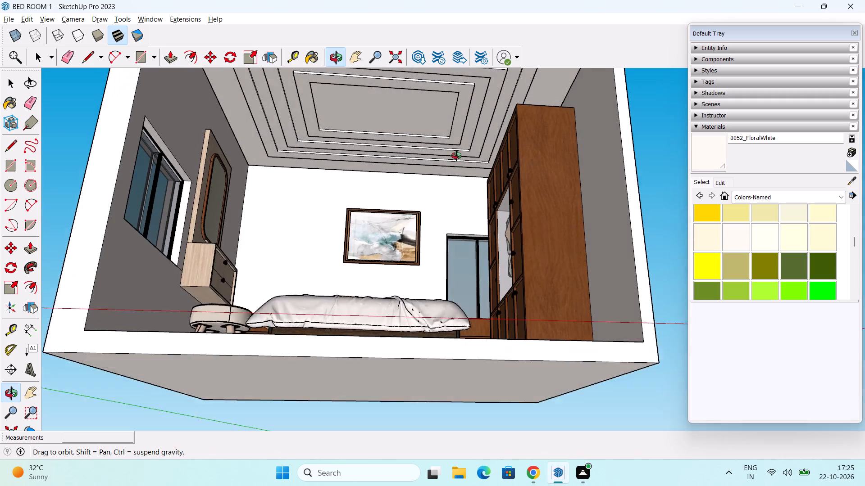
pyautogui.moveTo(456, 156); pyautogui.dragTo(419, 276, button='middle')
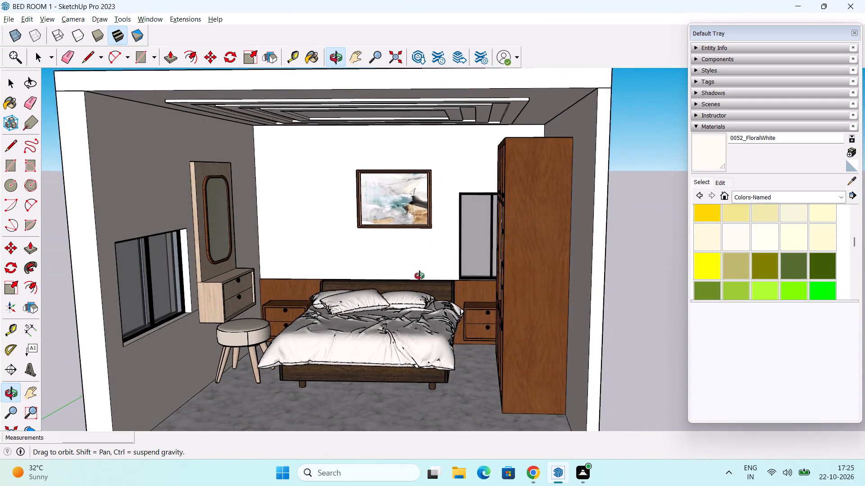
pyautogui.moveTo(419, 276); pyautogui.dragTo(377, 396, button='middle')
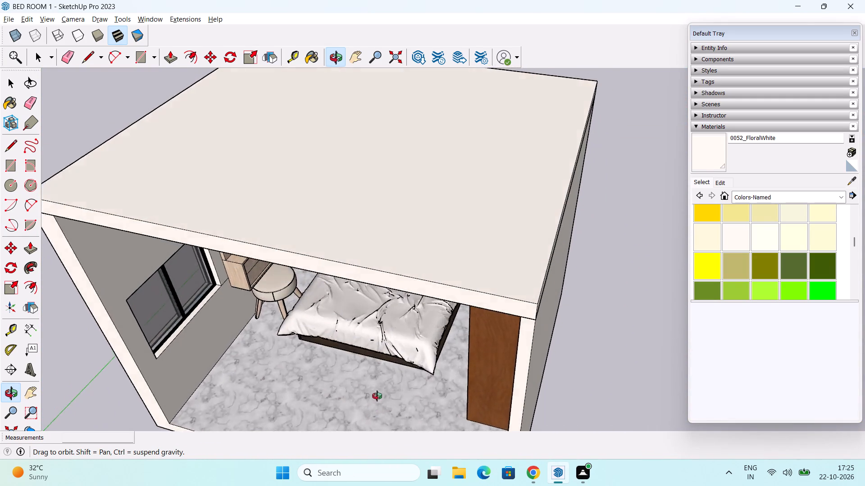
pyautogui.moveTo(377, 396); pyautogui.dragTo(469, 256, button='middle')
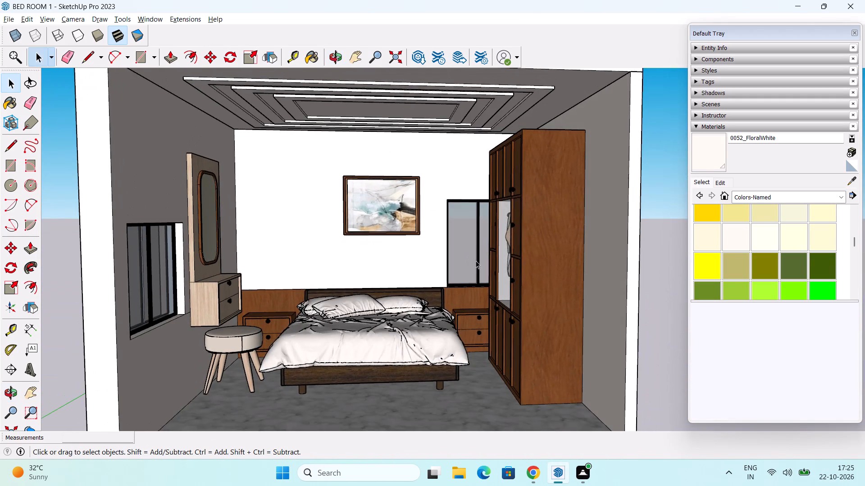
pyautogui.scroll(-2, 476, 261)
pyautogui.moveTo(524, 243); pyautogui.dragTo(495, 233, button='middle')
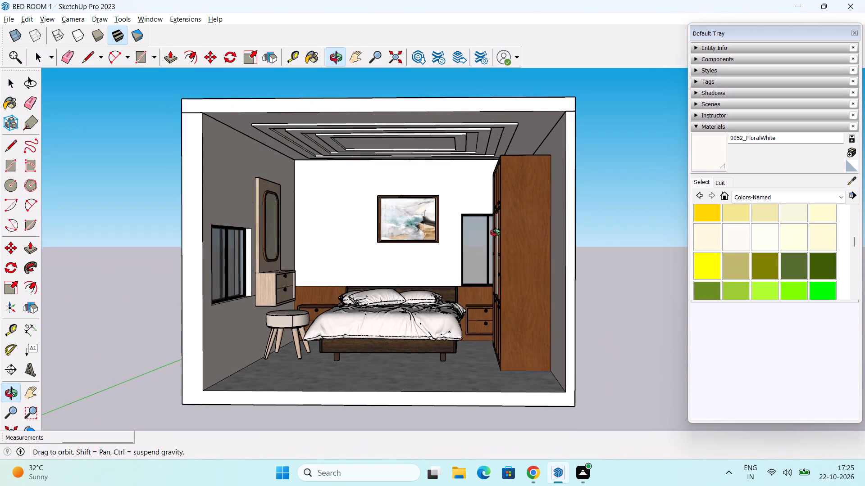
pyautogui.moveTo(495, 233); pyautogui.dragTo(496, 233, button='middle')
pyautogui.scroll(1, 462, 232)
pyautogui.moveTo(466, 238); pyautogui.dragTo(476, 234, button='middle')
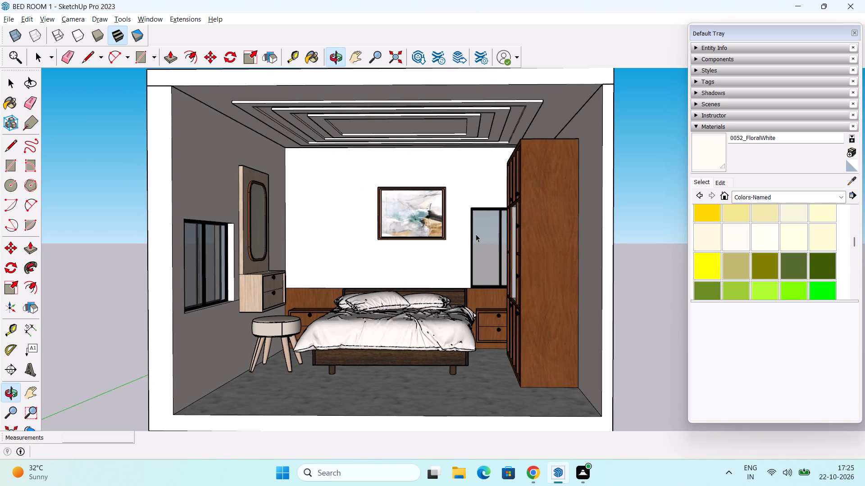
# Save the BED ROOM 1 model with the wider frontal view that frames the room's open side.
pyautogui.hotkey('ctrl', 's')
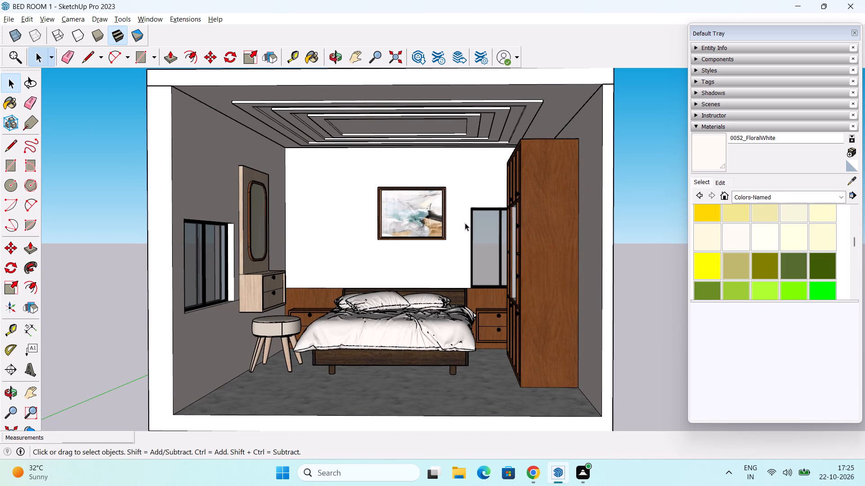
pyautogui.hotkey('ctrl', 's')
# Save the BED ROOM 1 model again with the frontal view turned slightly to show more of the wardrobe front.
pyautogui.moveTo(469, 215); pyautogui.dragTo(480, 215, button='middle')
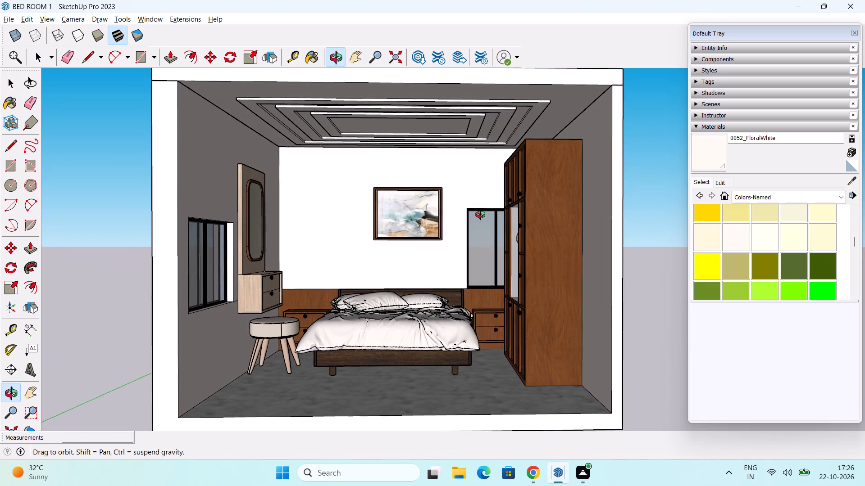
pyautogui.moveTo(480, 215); pyautogui.dragTo(478, 210, button='middle')
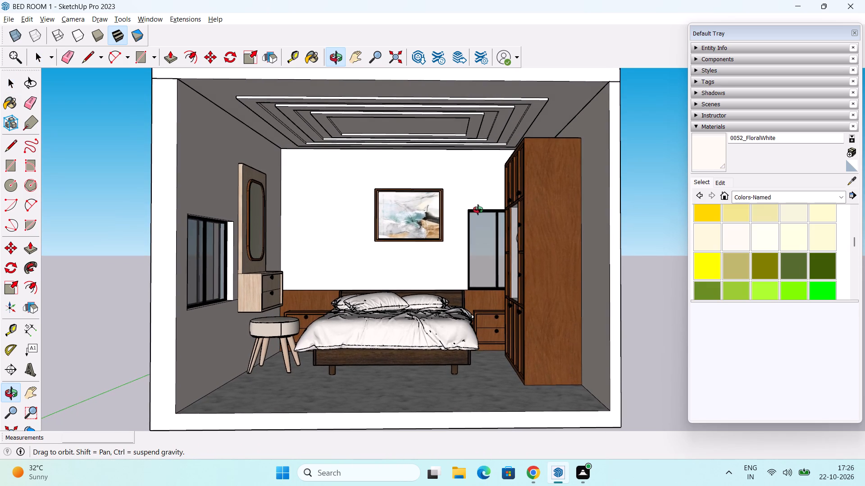
pyautogui.moveTo(478, 210); pyautogui.dragTo(478, 210, button='middle')
pyautogui.hotkey('ctrl', 's')
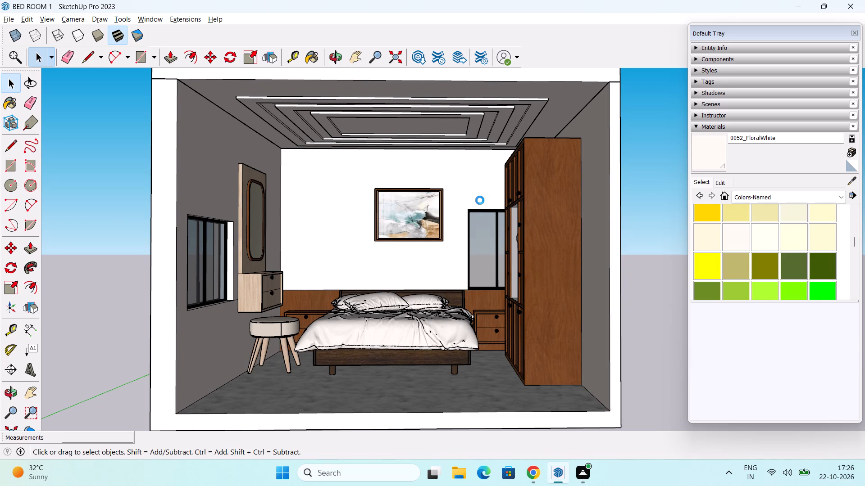
# Switch from the saved SketchUp model to another open application window.
pyautogui.hotkey('alt', 'Tab')
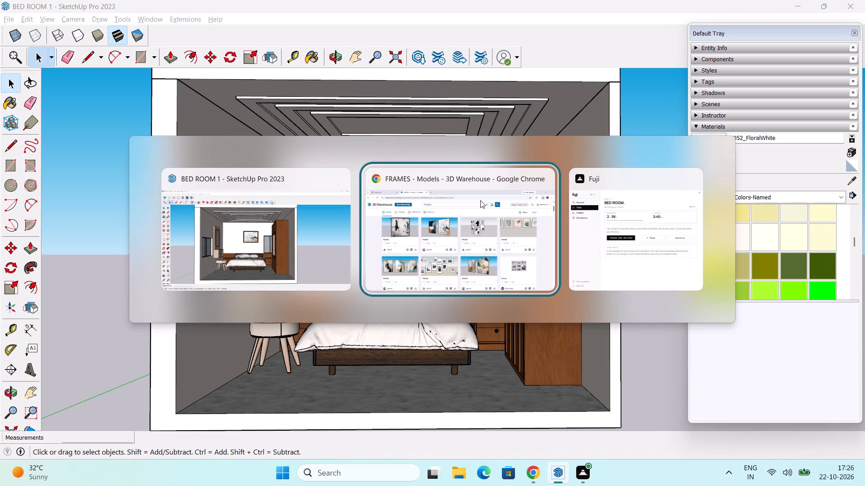